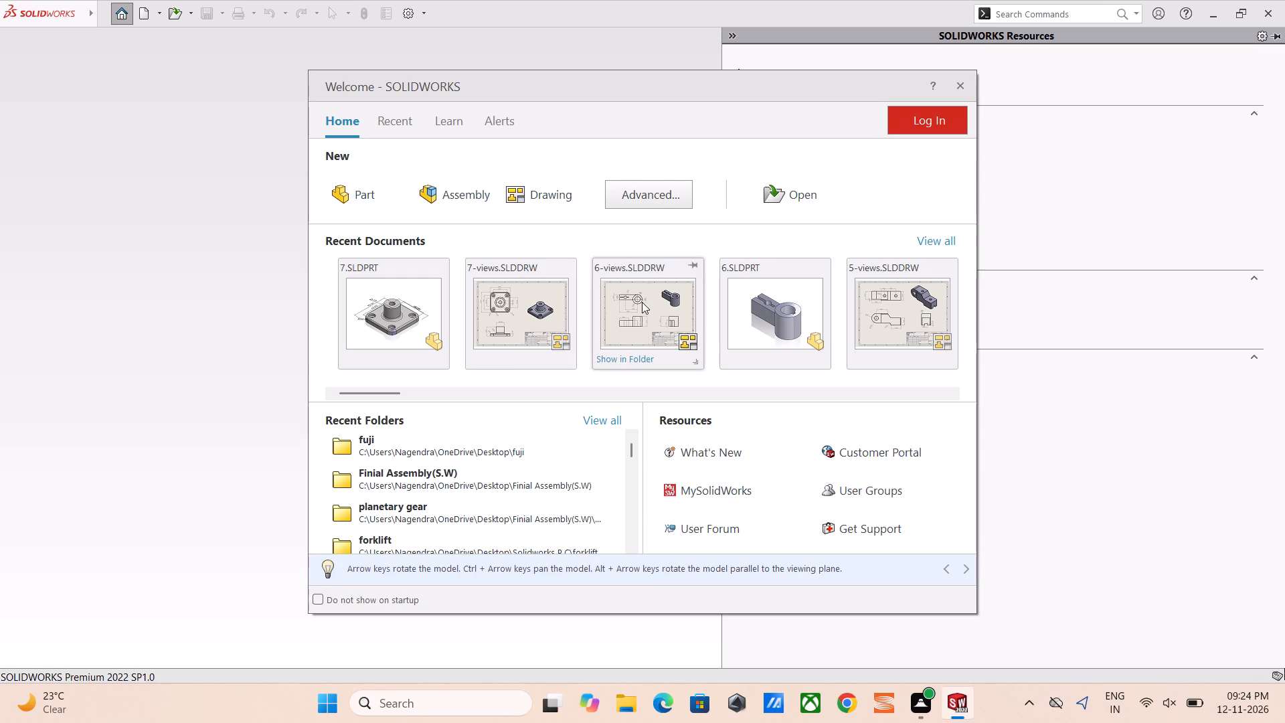
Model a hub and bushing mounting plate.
Create a new part document and clear the resources pane from the modelling area.
click(327, 189)
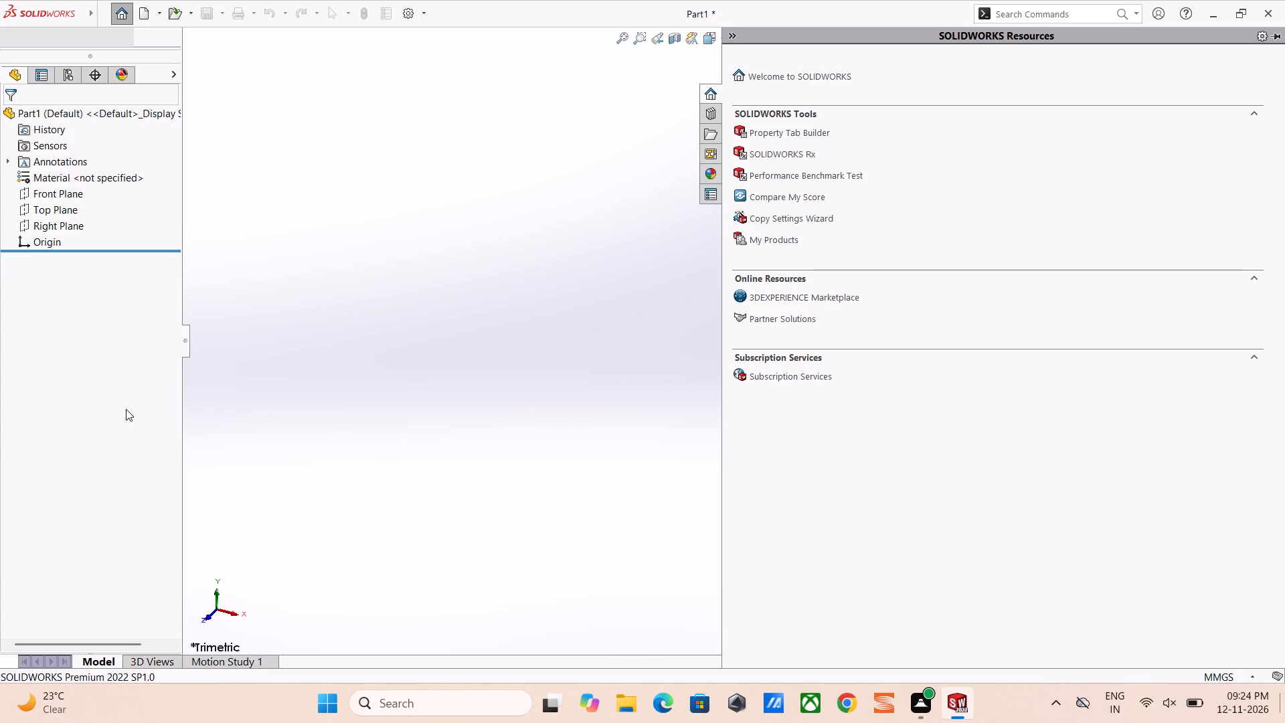
click(512, 392)
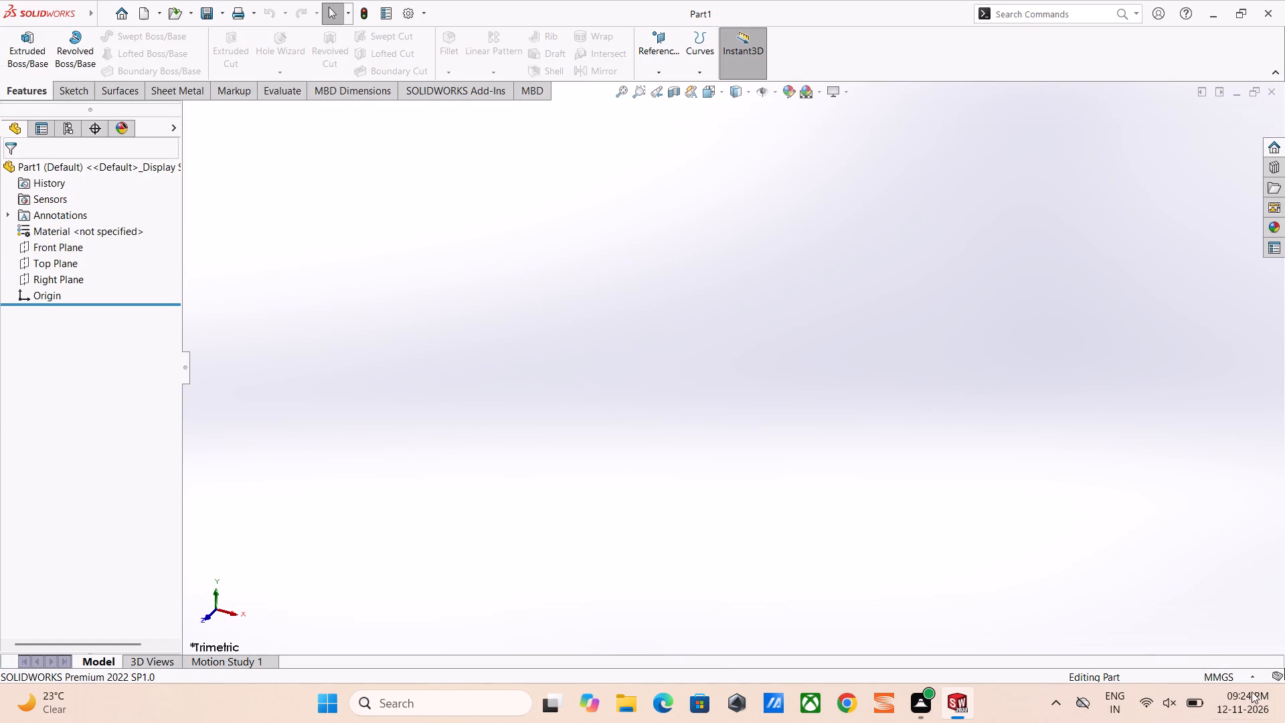
Open a new sketch on the Front Plane.
click(60, 244)
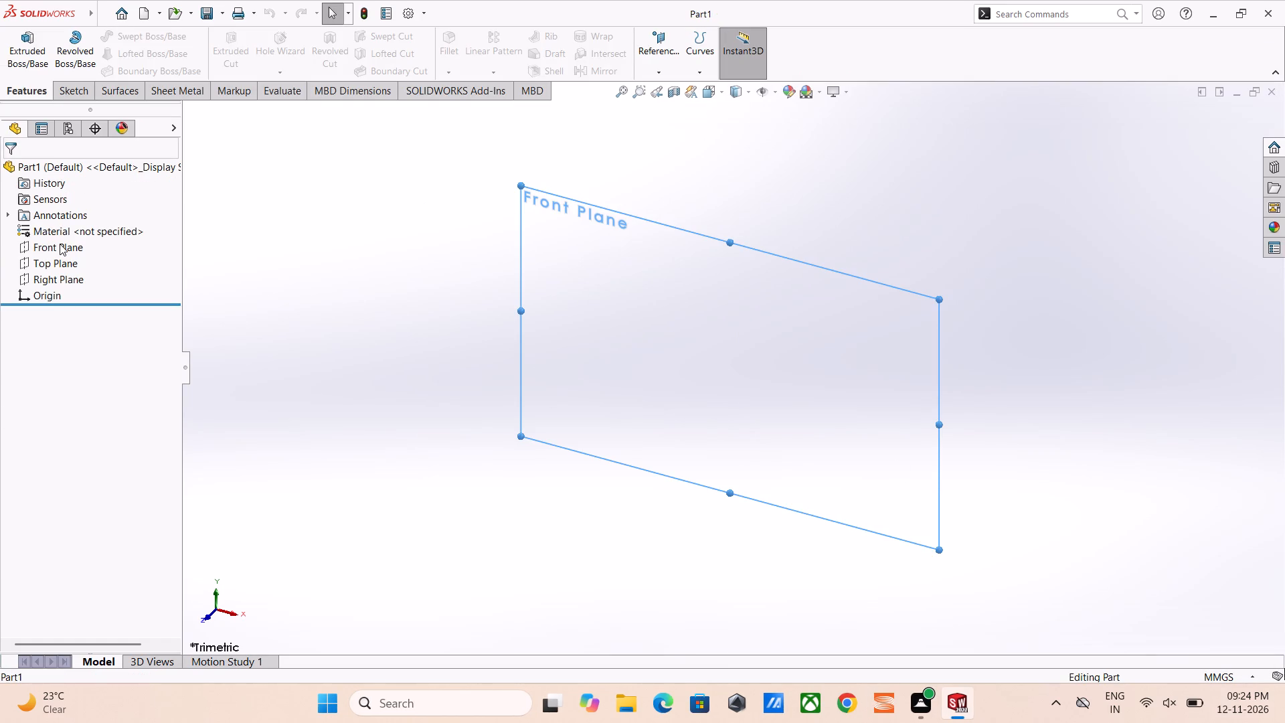
click(71, 216)
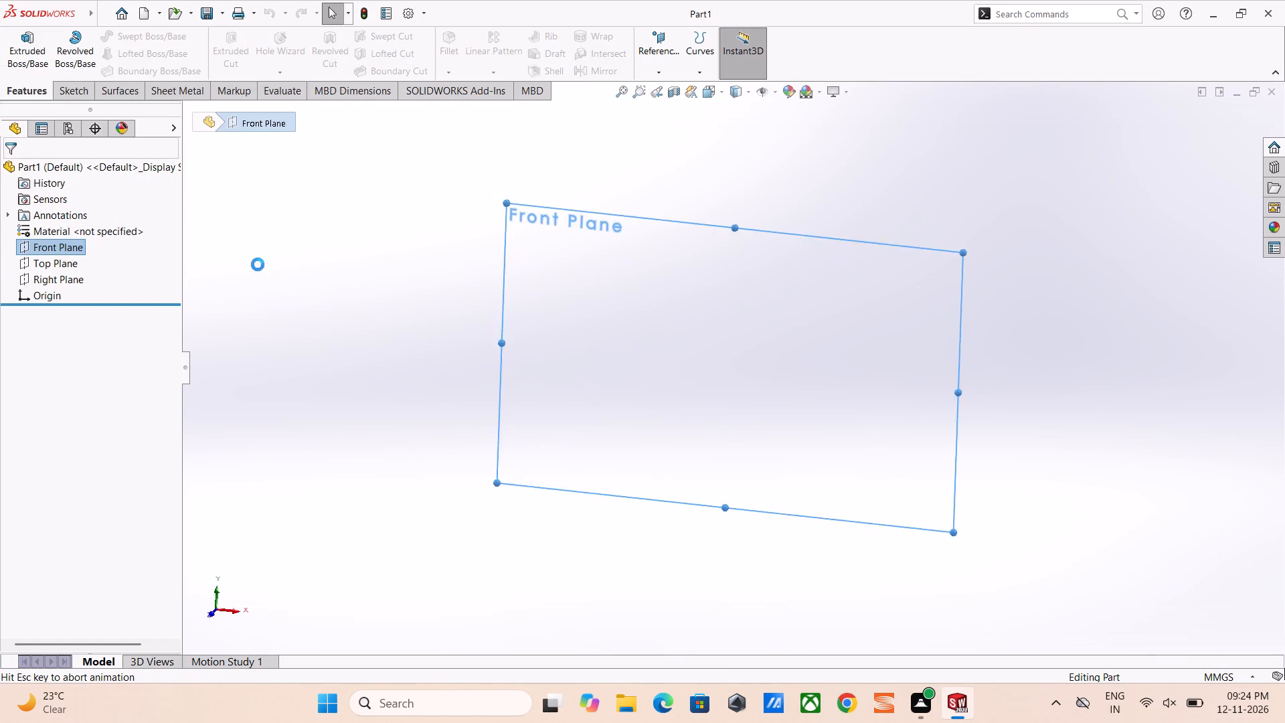
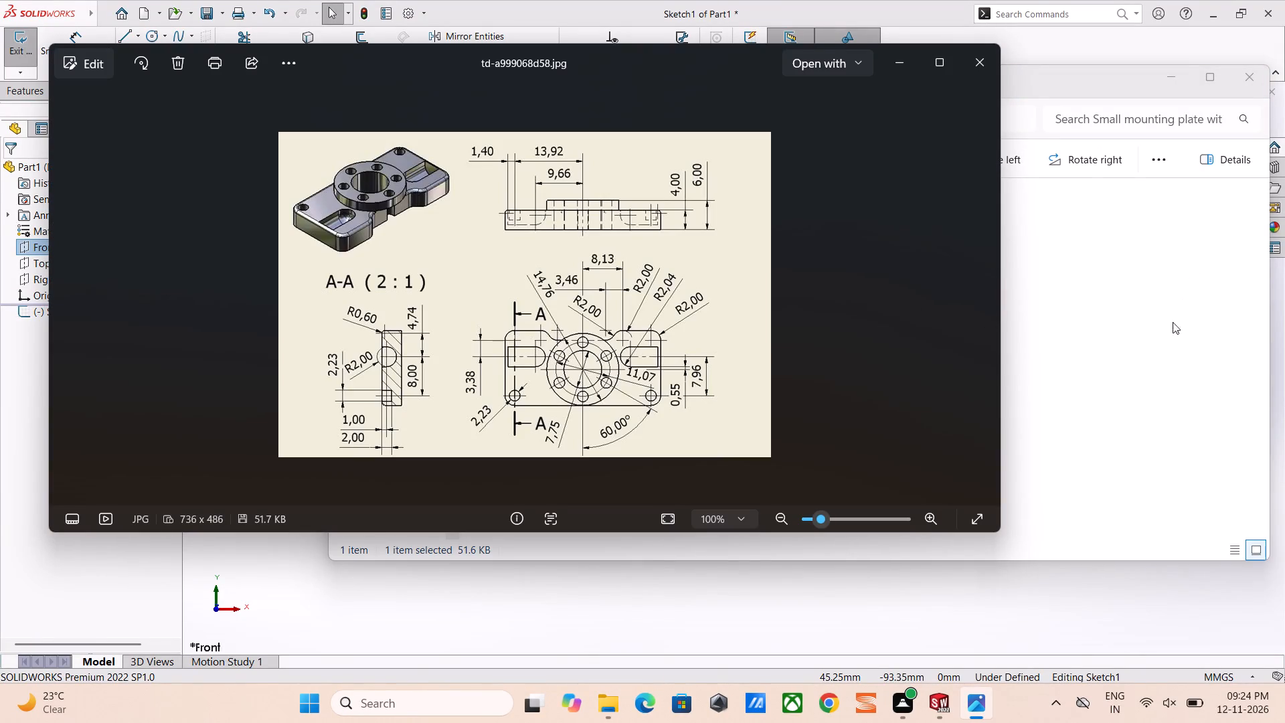
Examine the mounting plate reference drawing in the image viewer, including its views and dimensions, and return to the open sketch.
click(1017, 589)
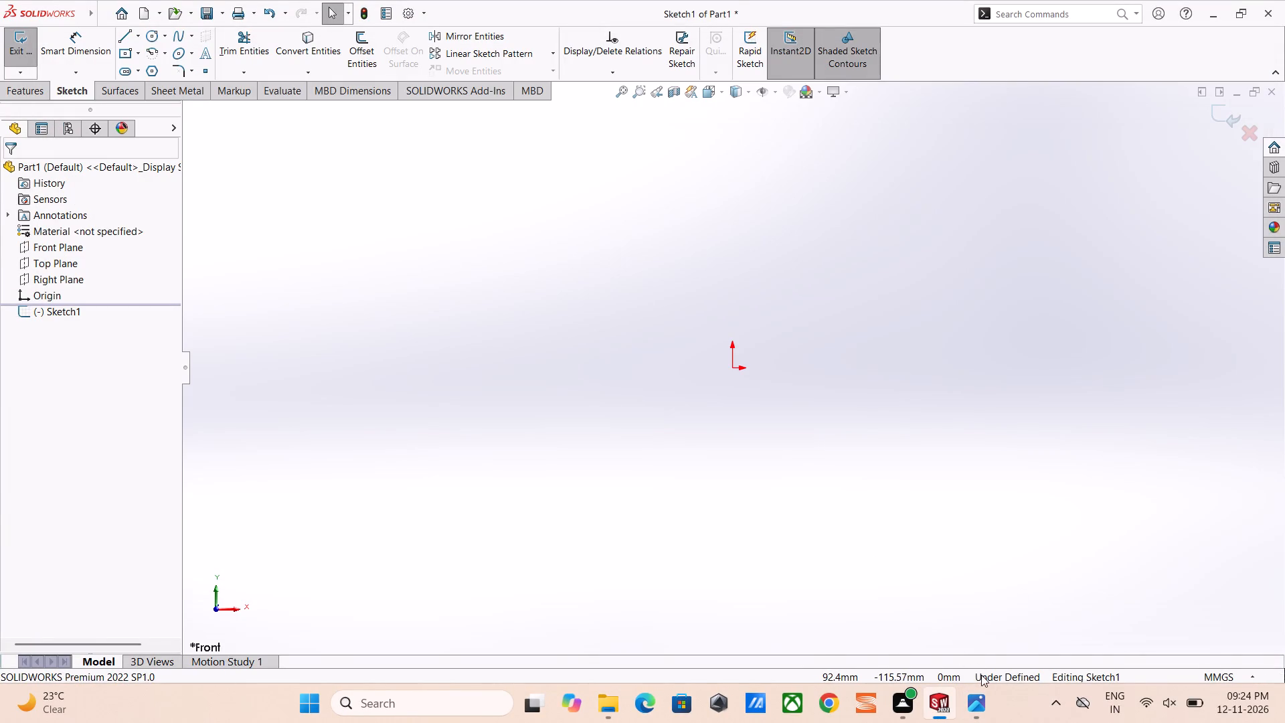
click(976, 696)
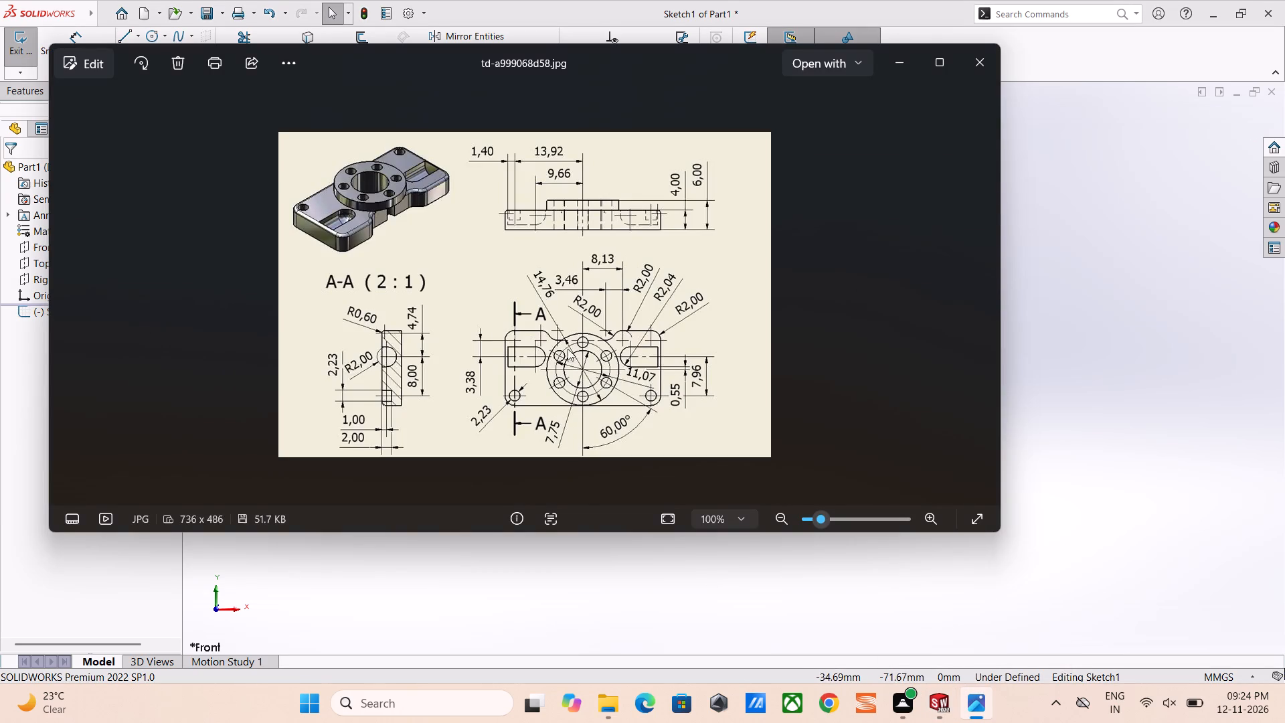
scroll(499, 341, up, 1)
scroll(395, 391, up, 1)
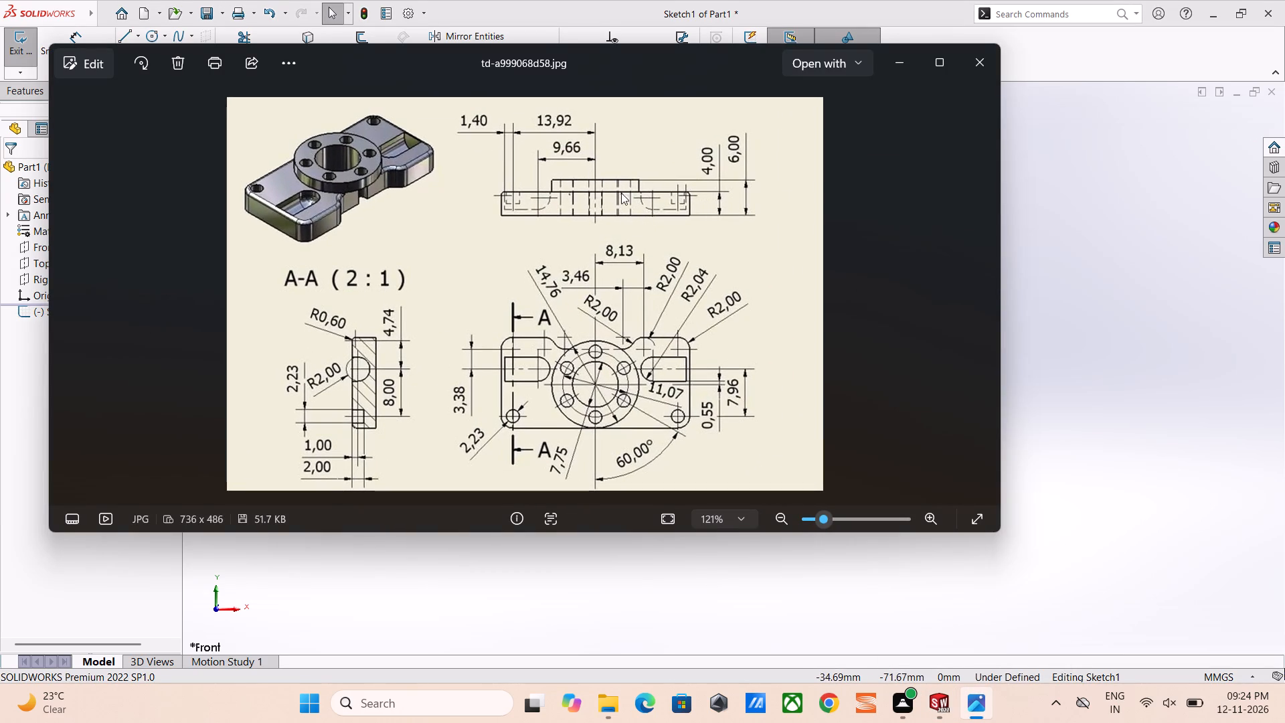
scroll(562, 236, up, 1)
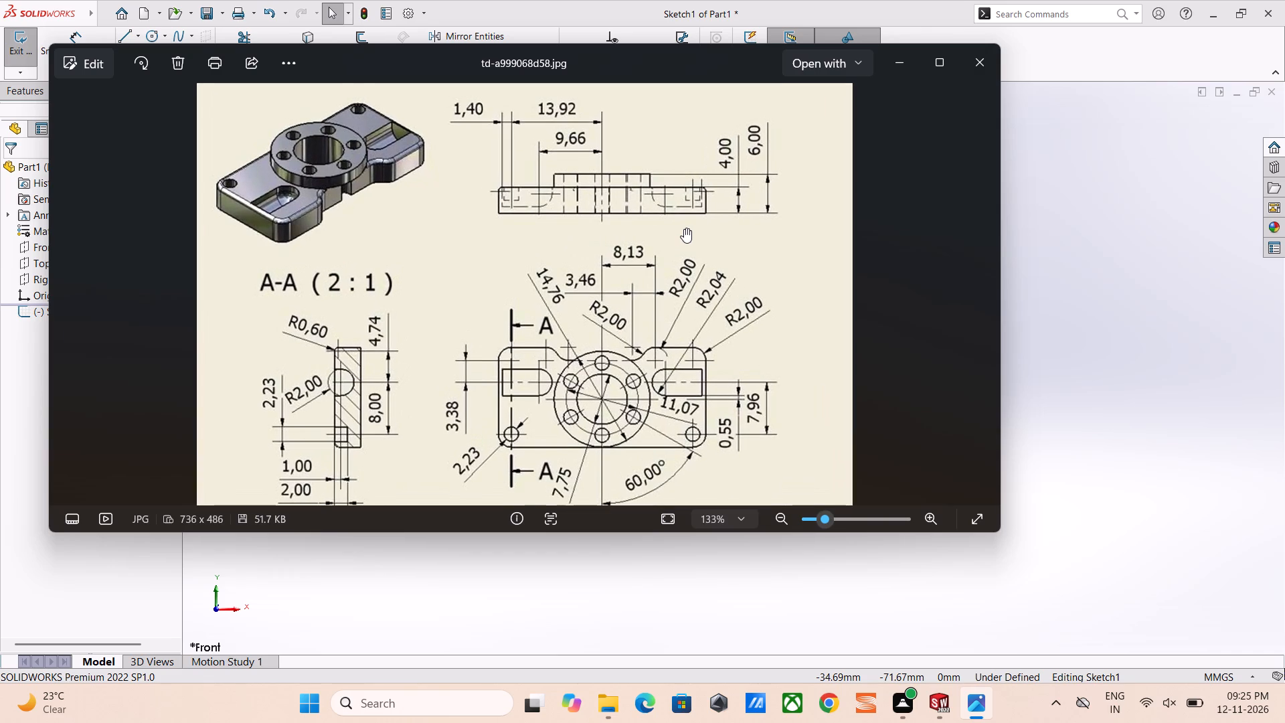
scroll(684, 228, down, 1)
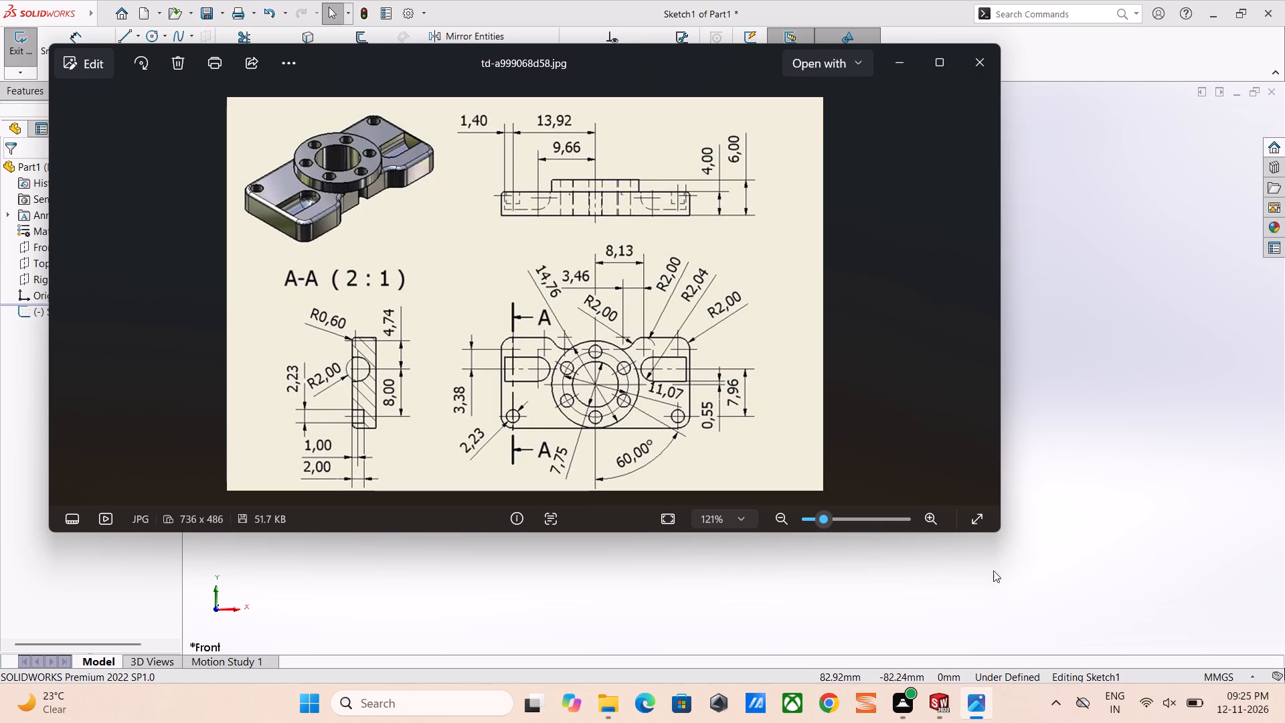
scroll(635, 293, up, 1)
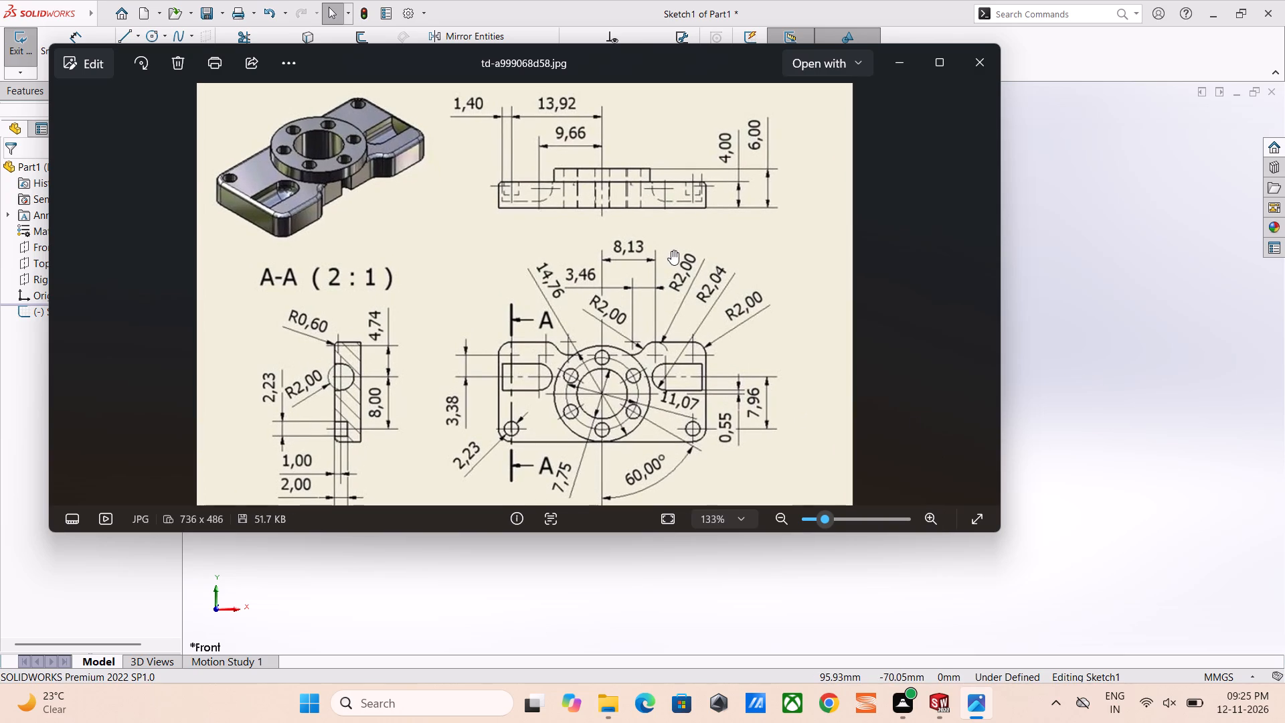
scroll(671, 250, down, 3)
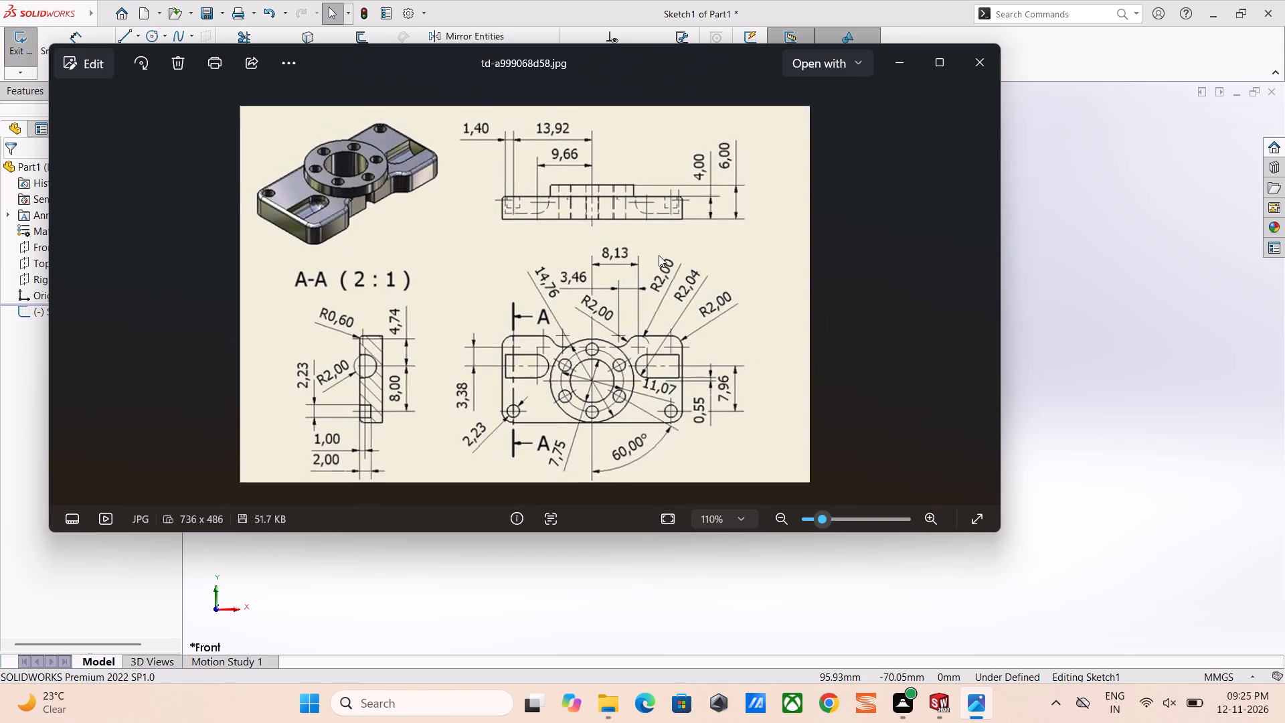
scroll(497, 325, up, 2)
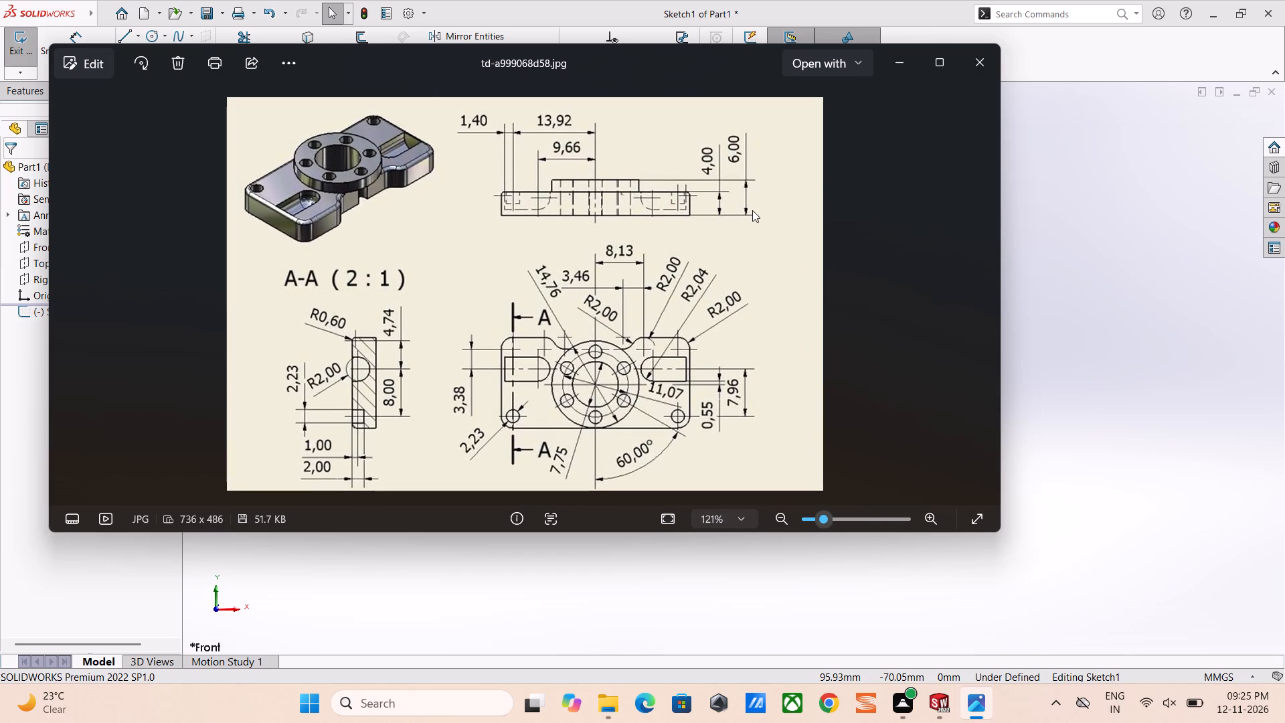
scroll(553, 317, up, 2)
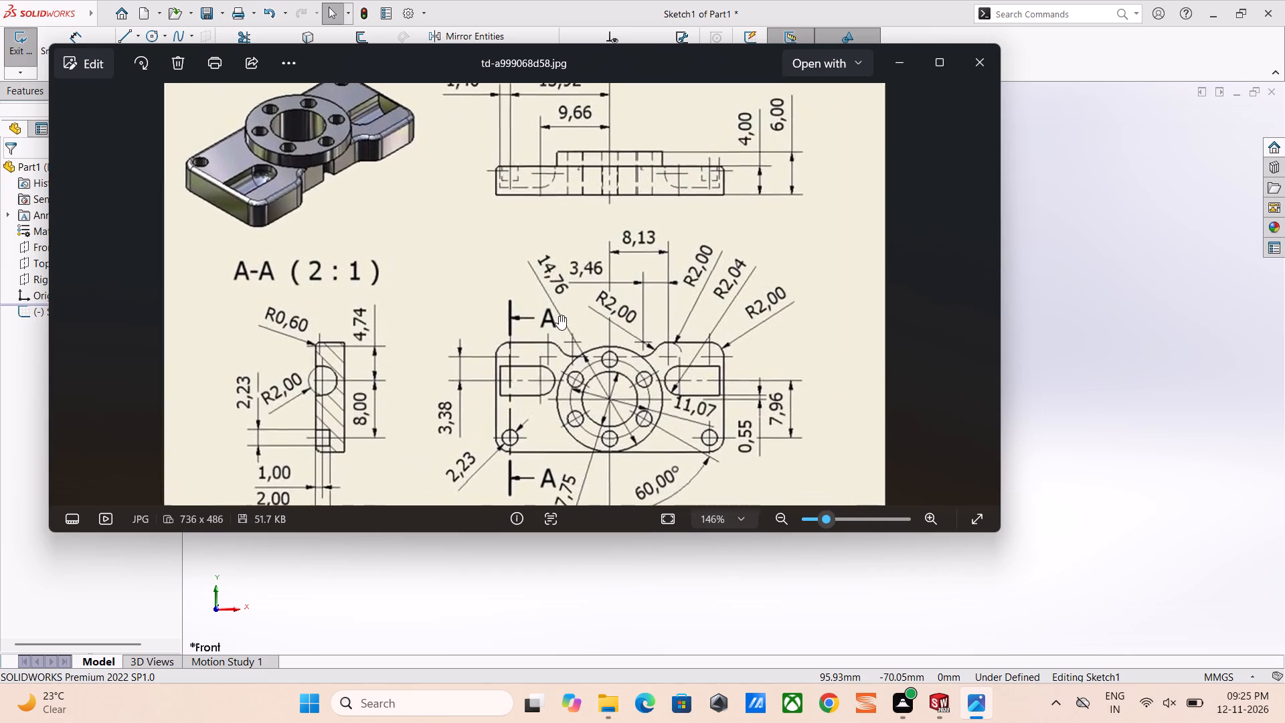
scroll(586, 373, down, 2)
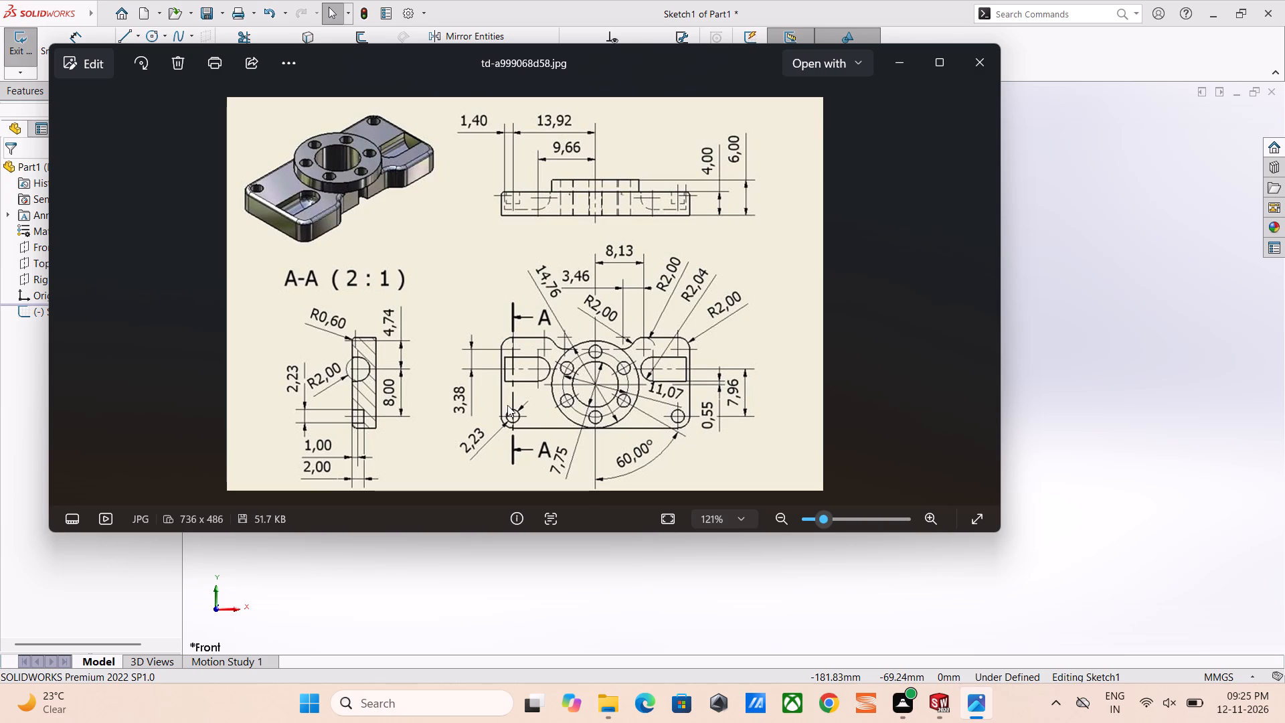
click(1047, 311)
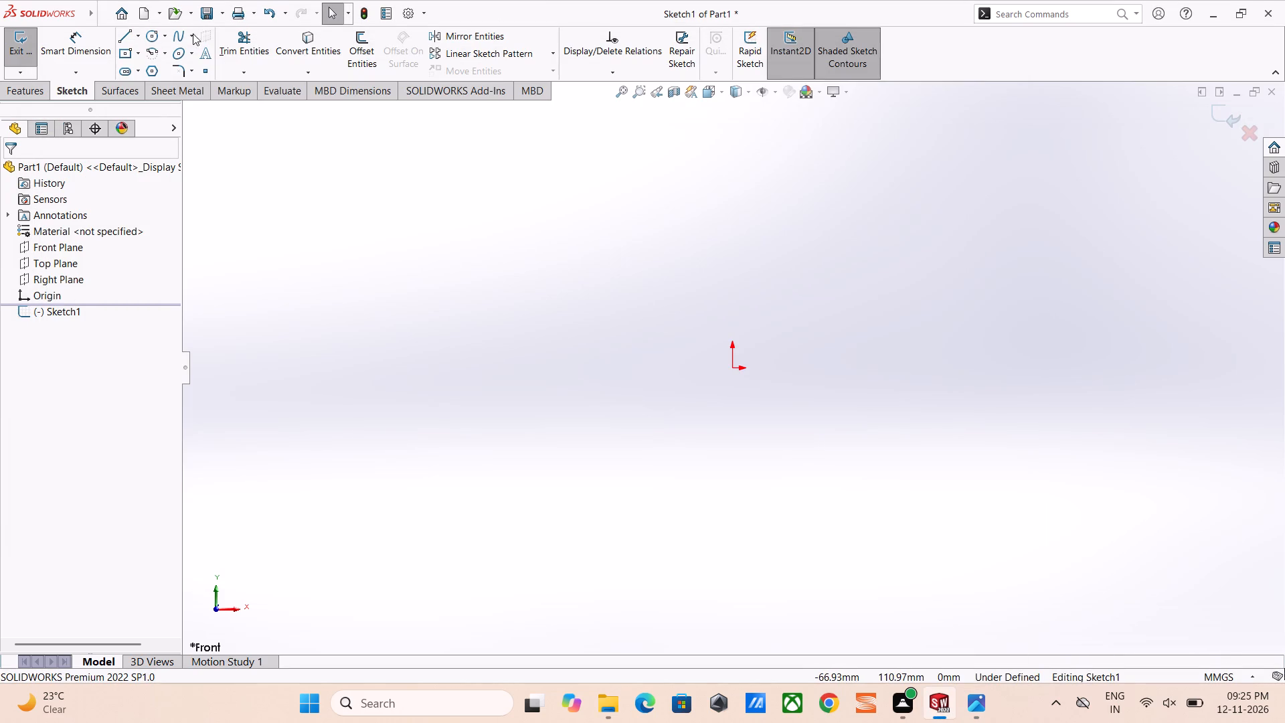
Sketch a circle of about 82 mm radius centred on the origin and a roughly 9 mm radius circle about 69 mm directly above the origin.
click(153, 39)
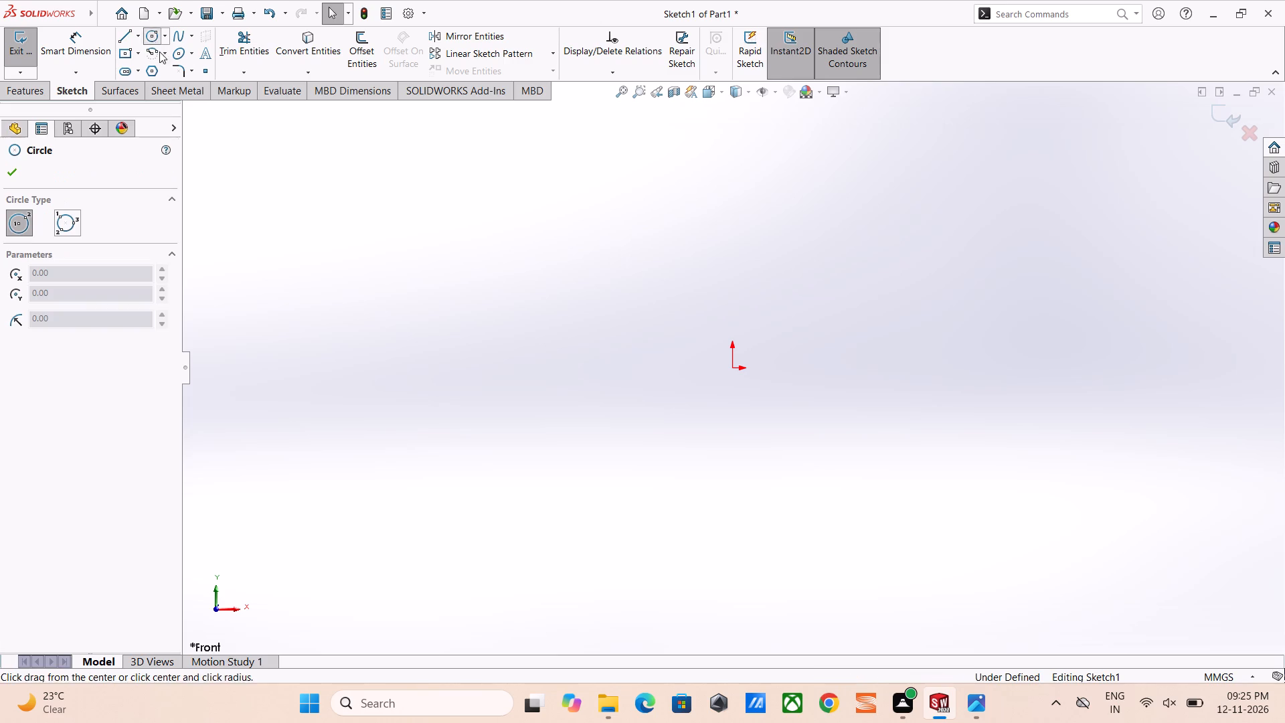
click(732, 366)
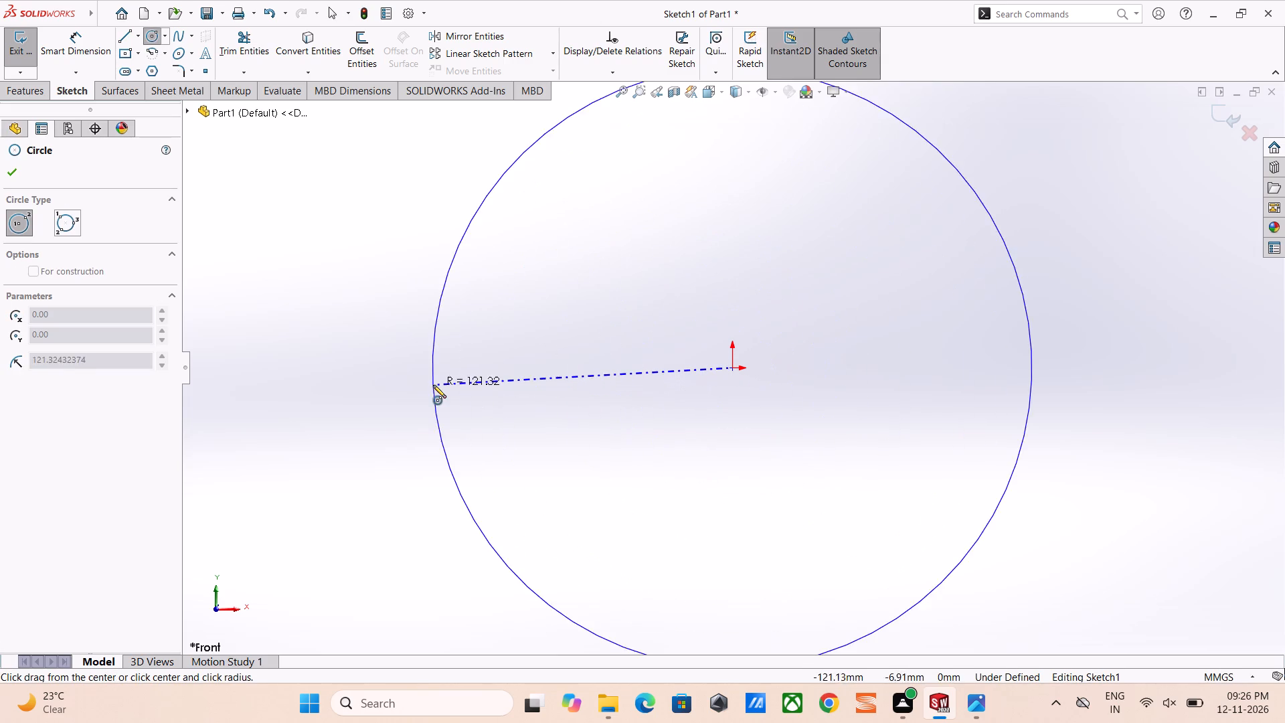
click(529, 366)
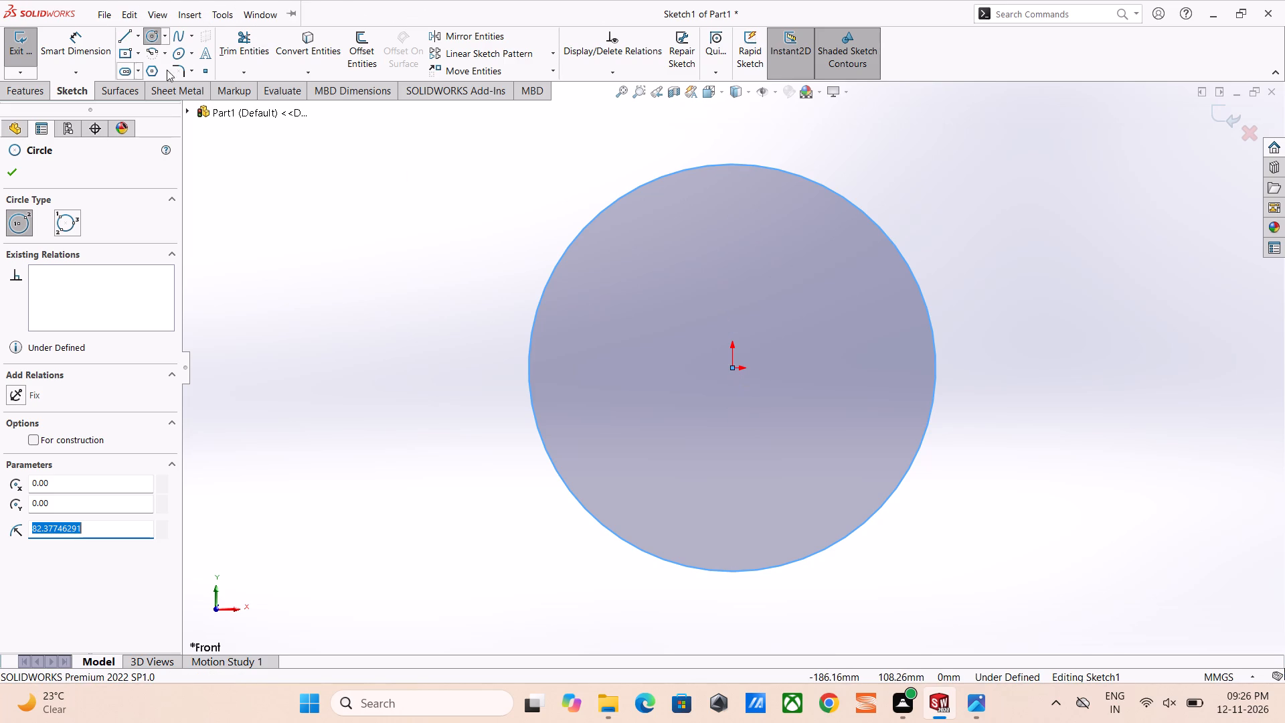
click(732, 197)
click(713, 206)
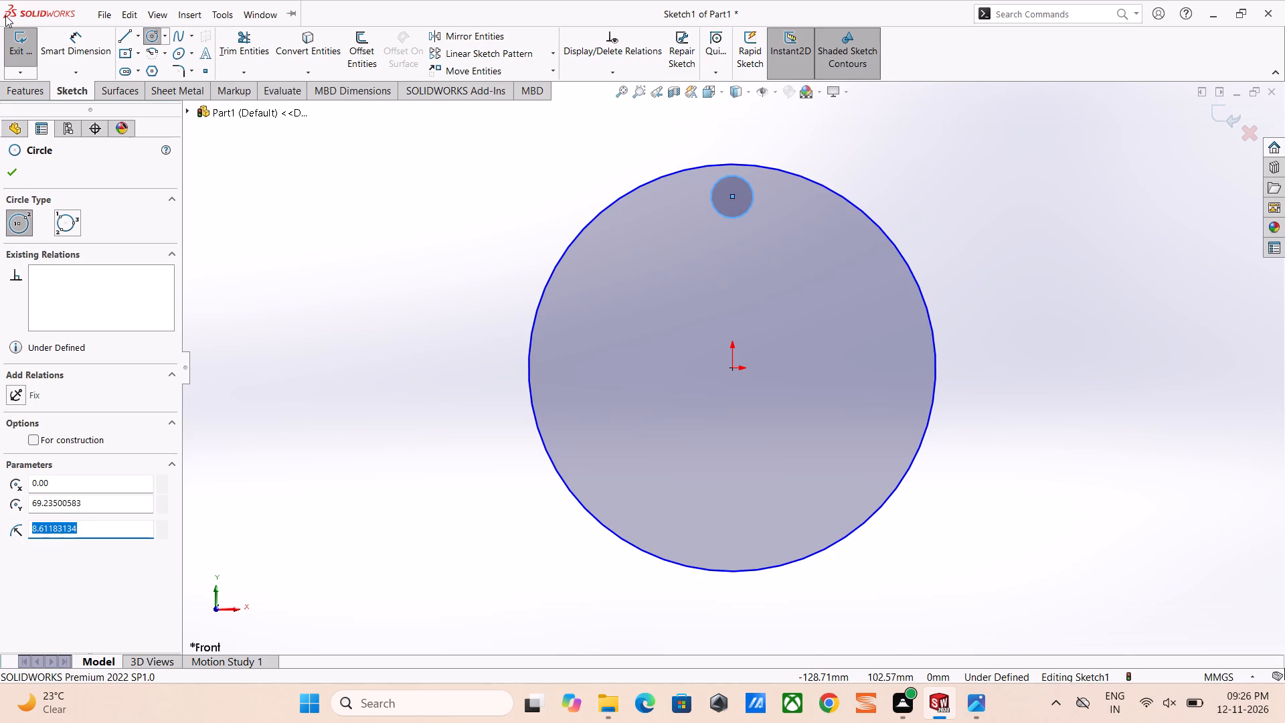
Check the reference drawing's front view for the circular flange, its bolt circle and hole dimensions, and return to the sketch.
click(84, 31)
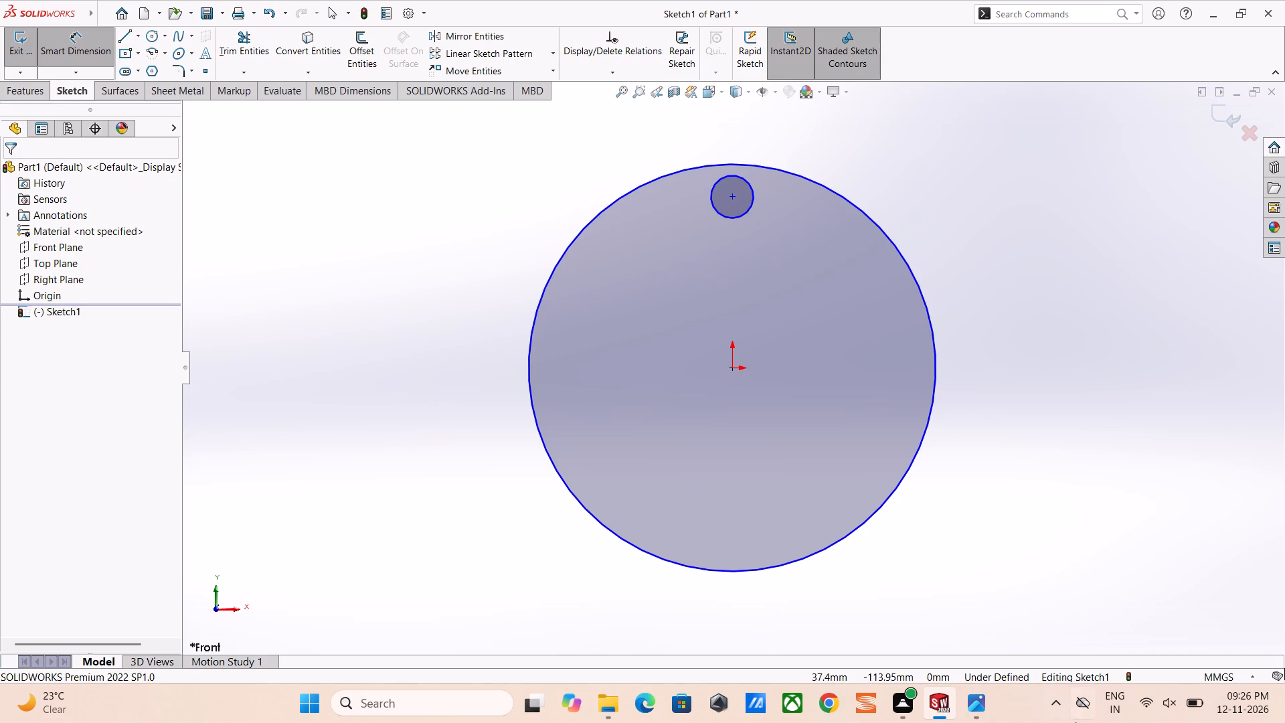
click(979, 699)
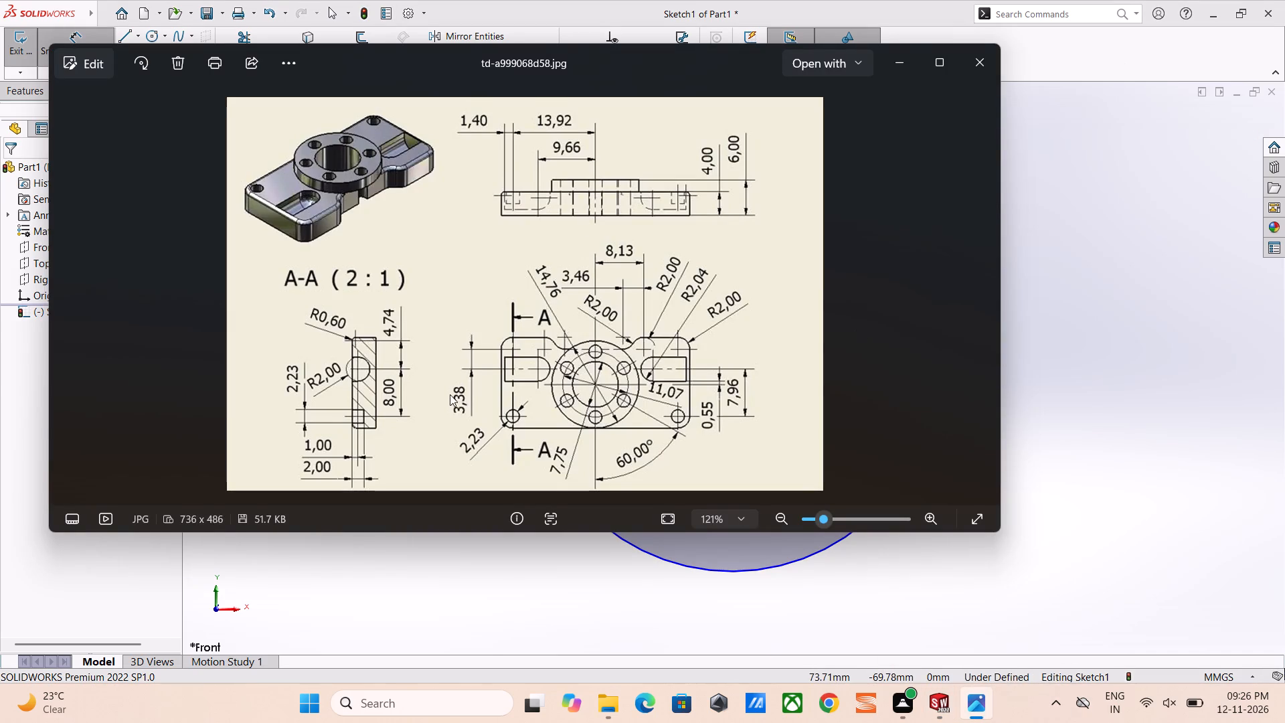
scroll(534, 325, down, 1)
scroll(630, 397, up, 3)
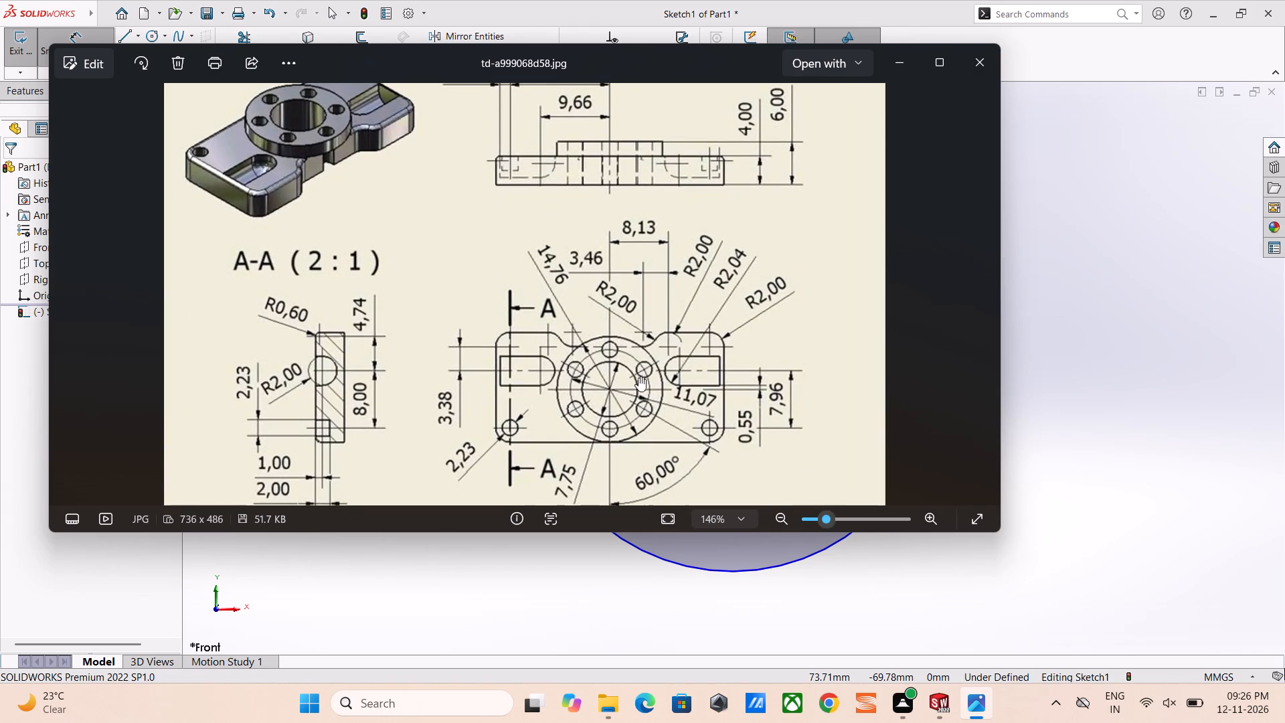
scroll(641, 376, down, 2)
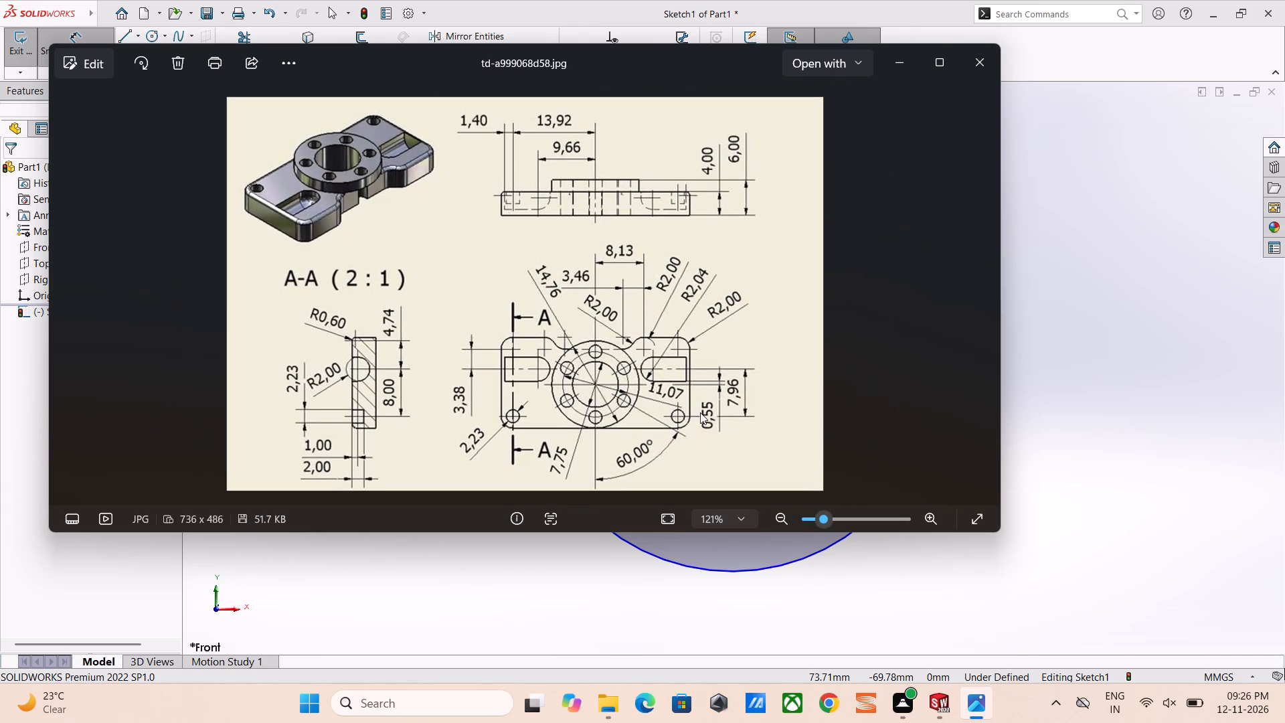
scroll(592, 364, up, 2)
scroll(600, 363, down, 1)
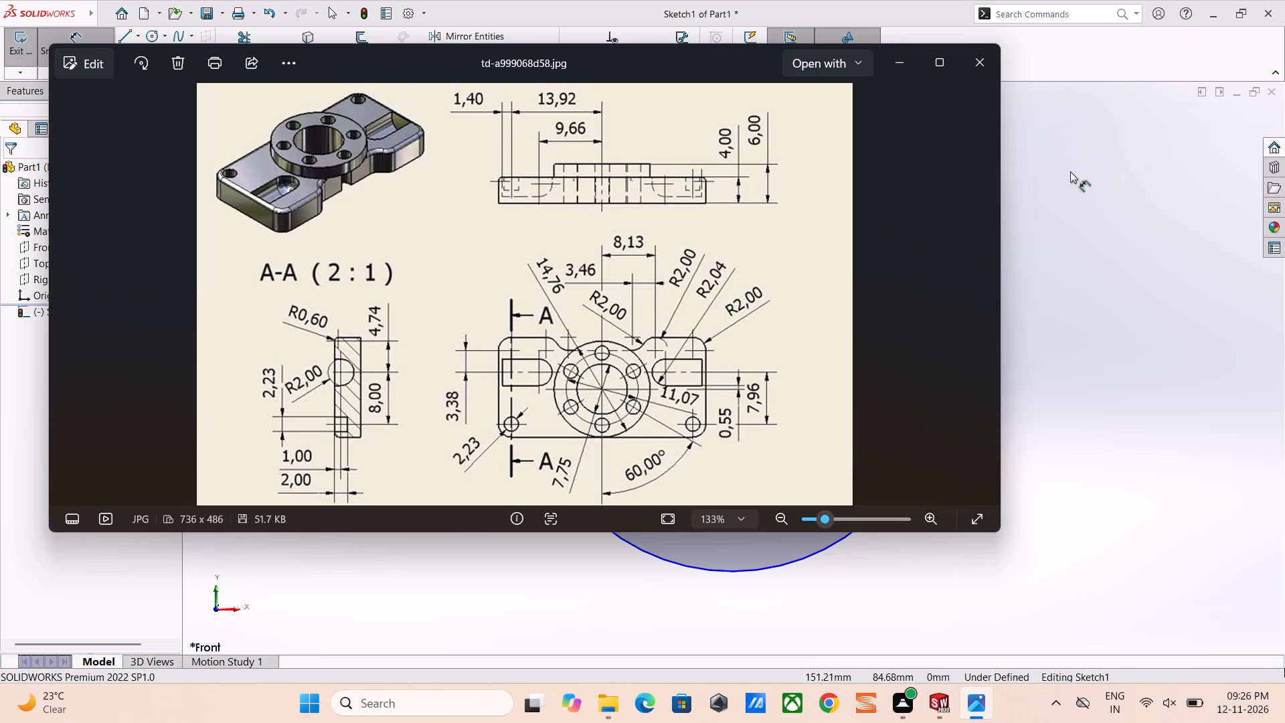
click(1037, 297)
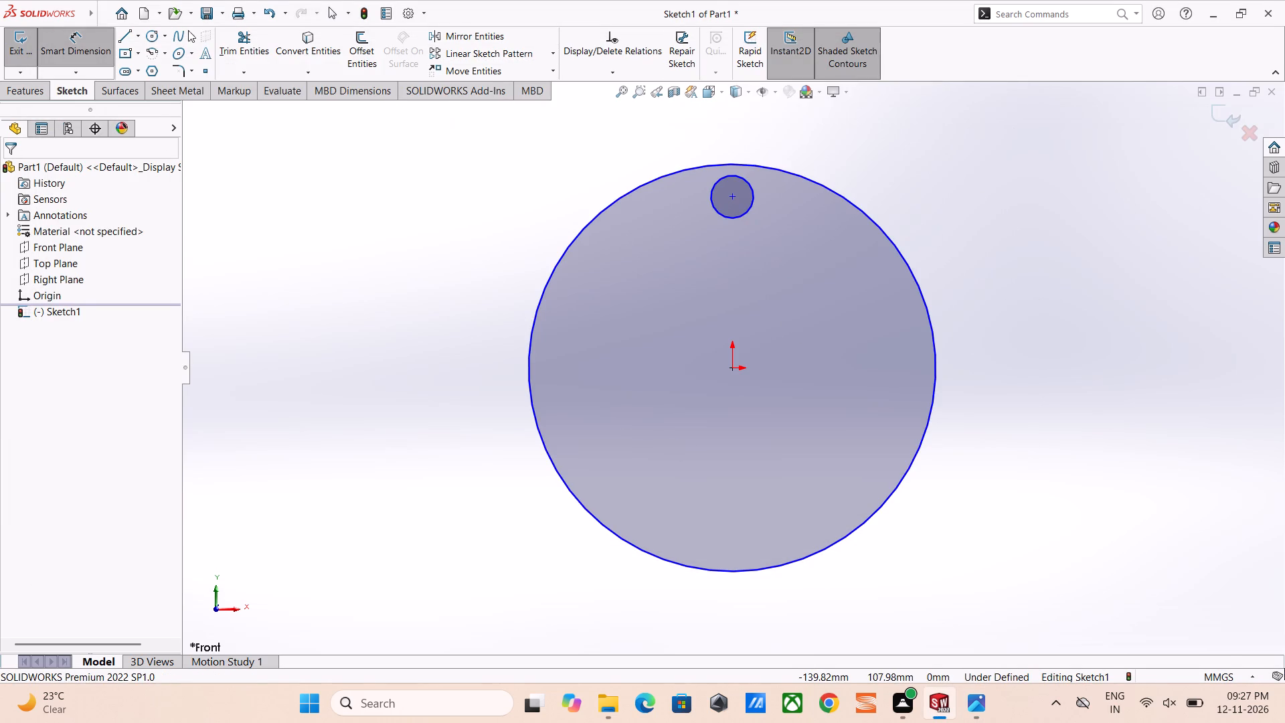
Sketch a bolt circle of about 69 mm radius centred on the origin and passing through the small circle's centre.
click(151, 36)
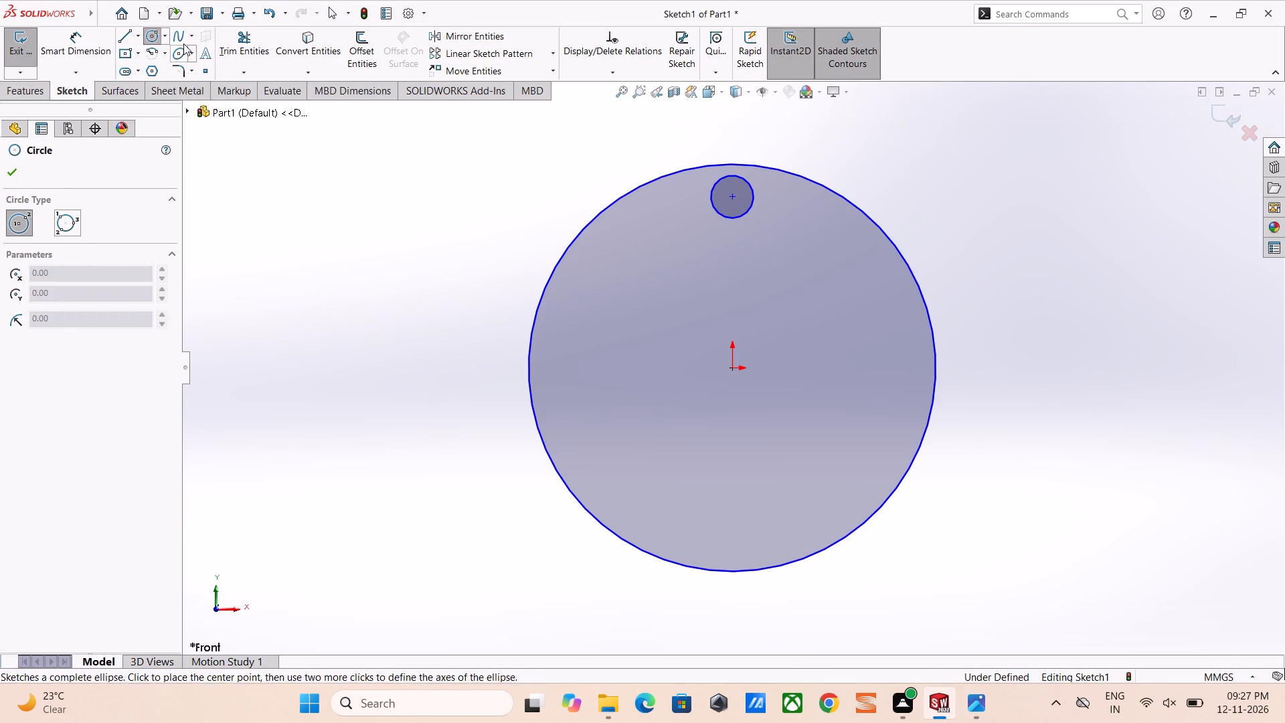
click(148, 37)
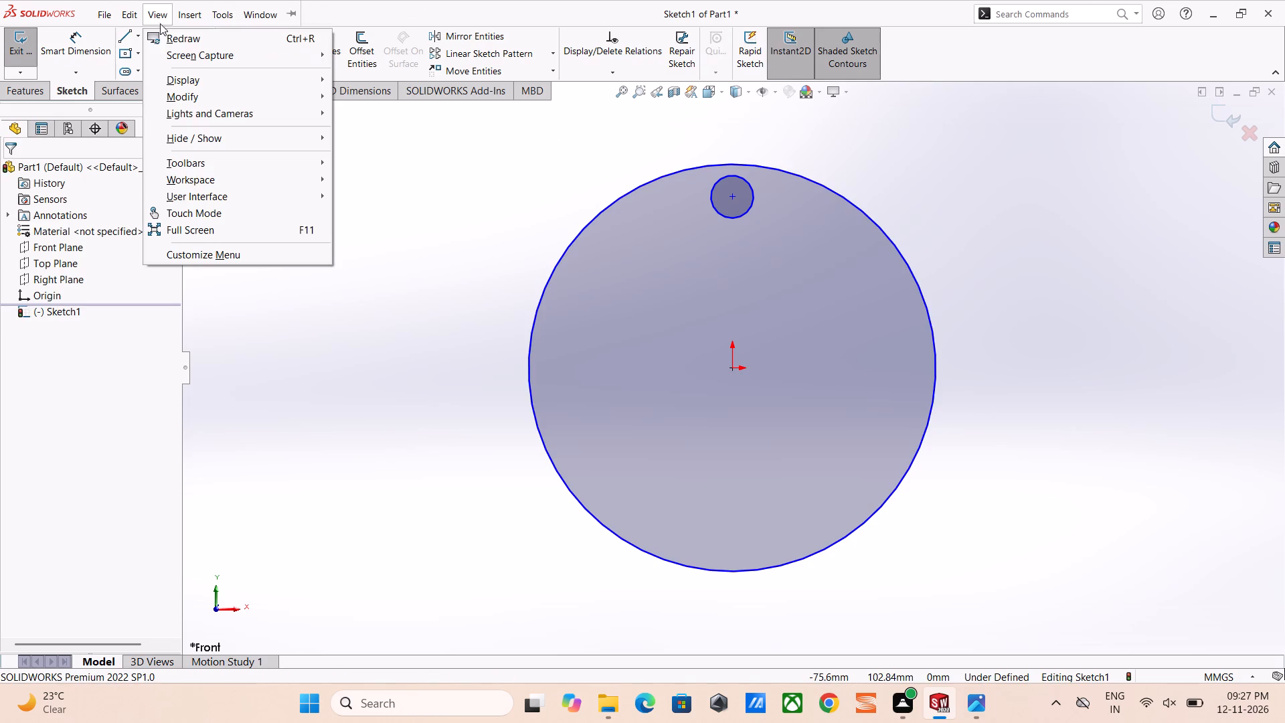
click(438, 244)
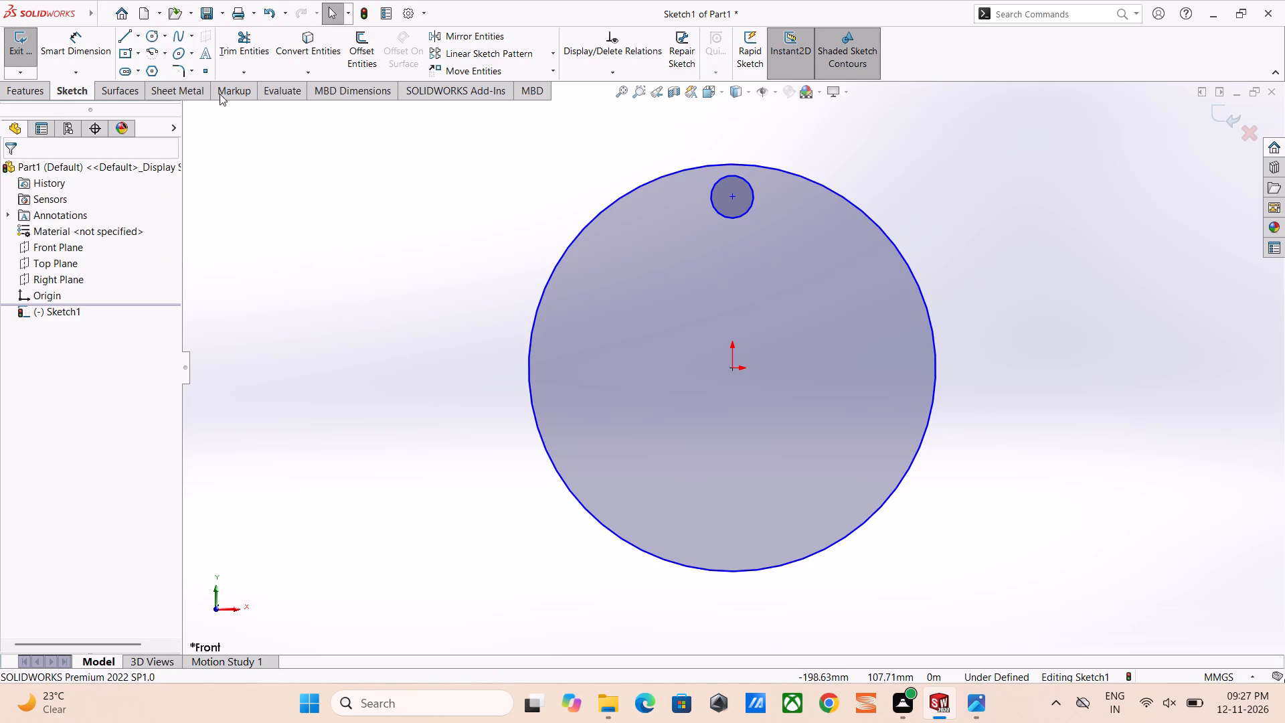
click(156, 41)
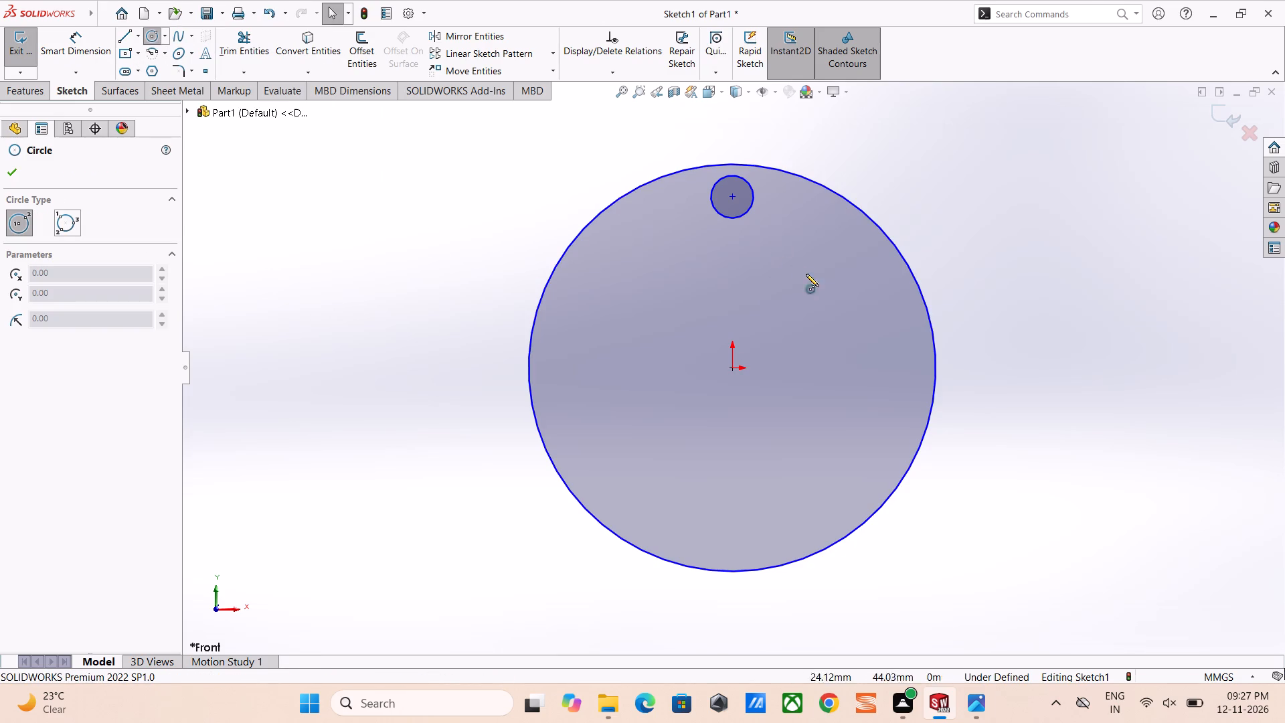
click(732, 369)
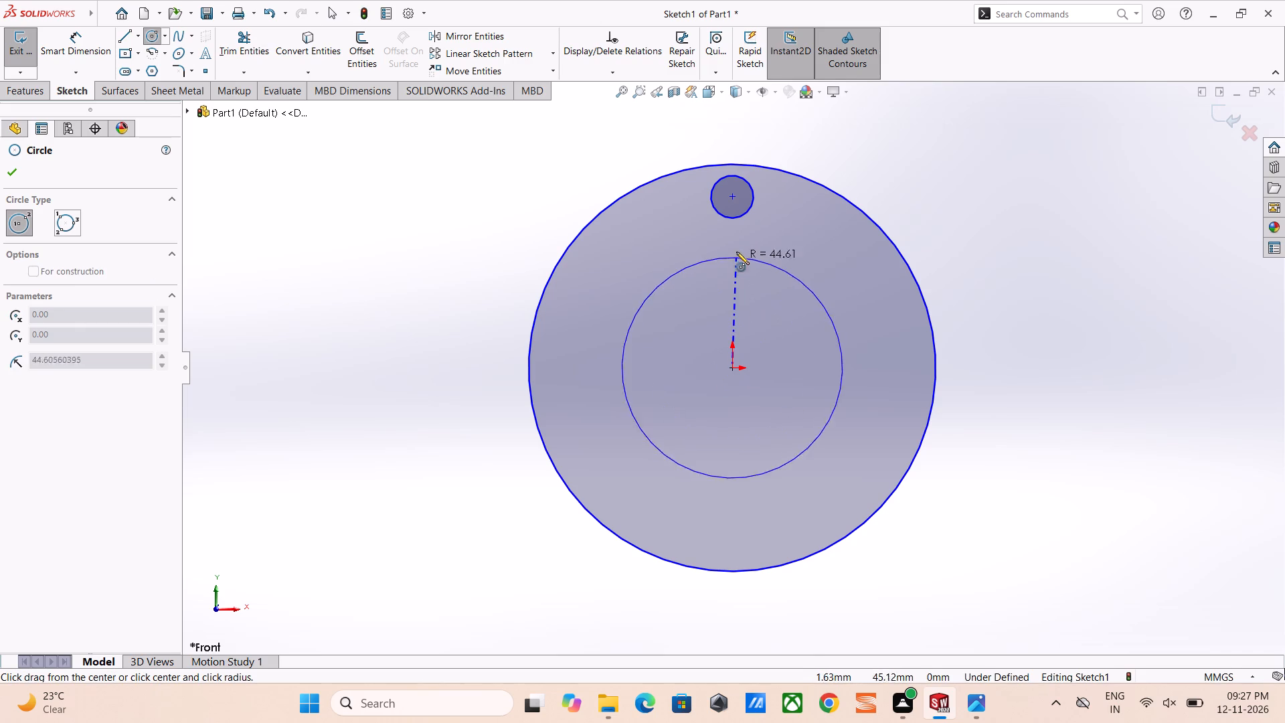
click(731, 196)
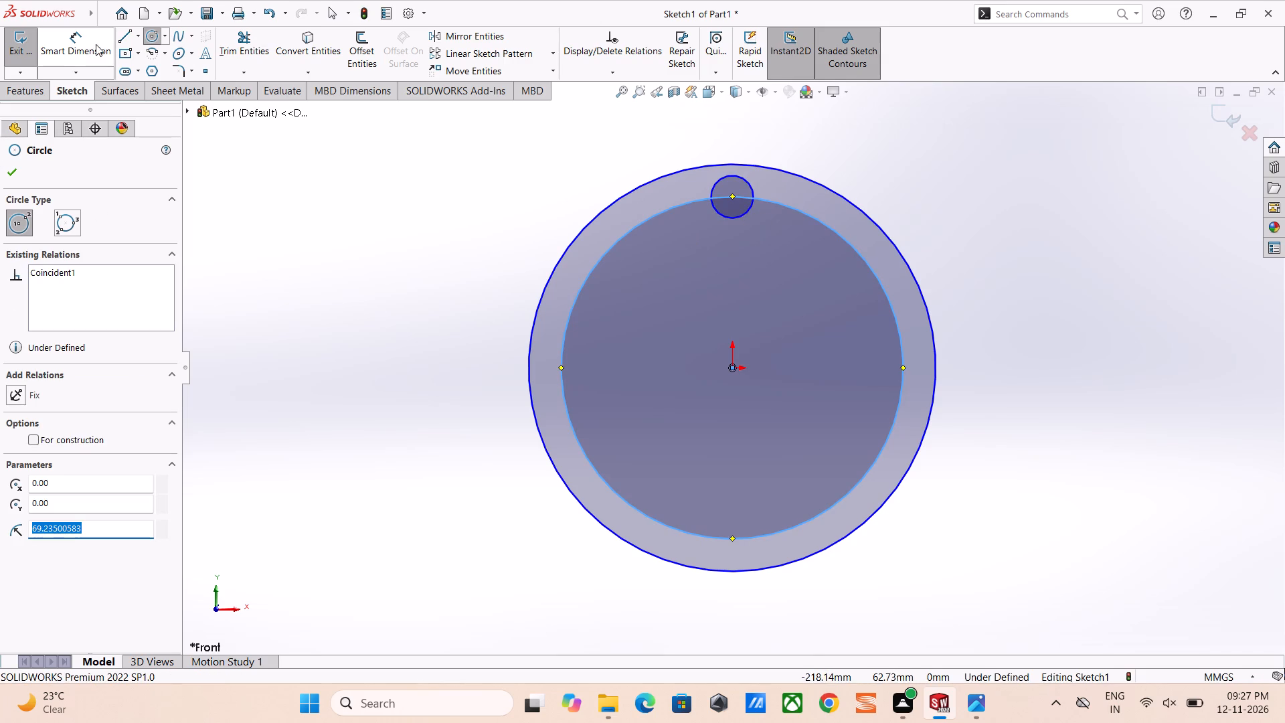
Dimension the outer circle's diameter as 100 mm.
click(88, 45)
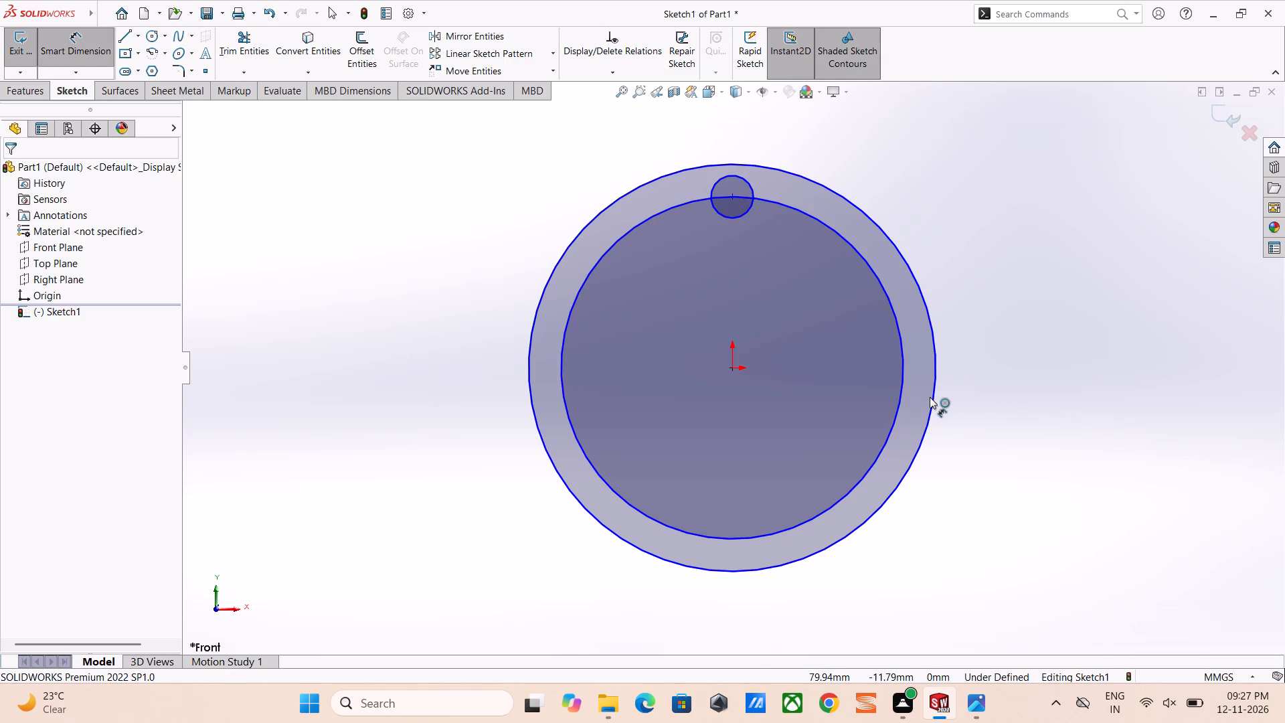
drag(930, 397, 949, 387)
click(1040, 322)
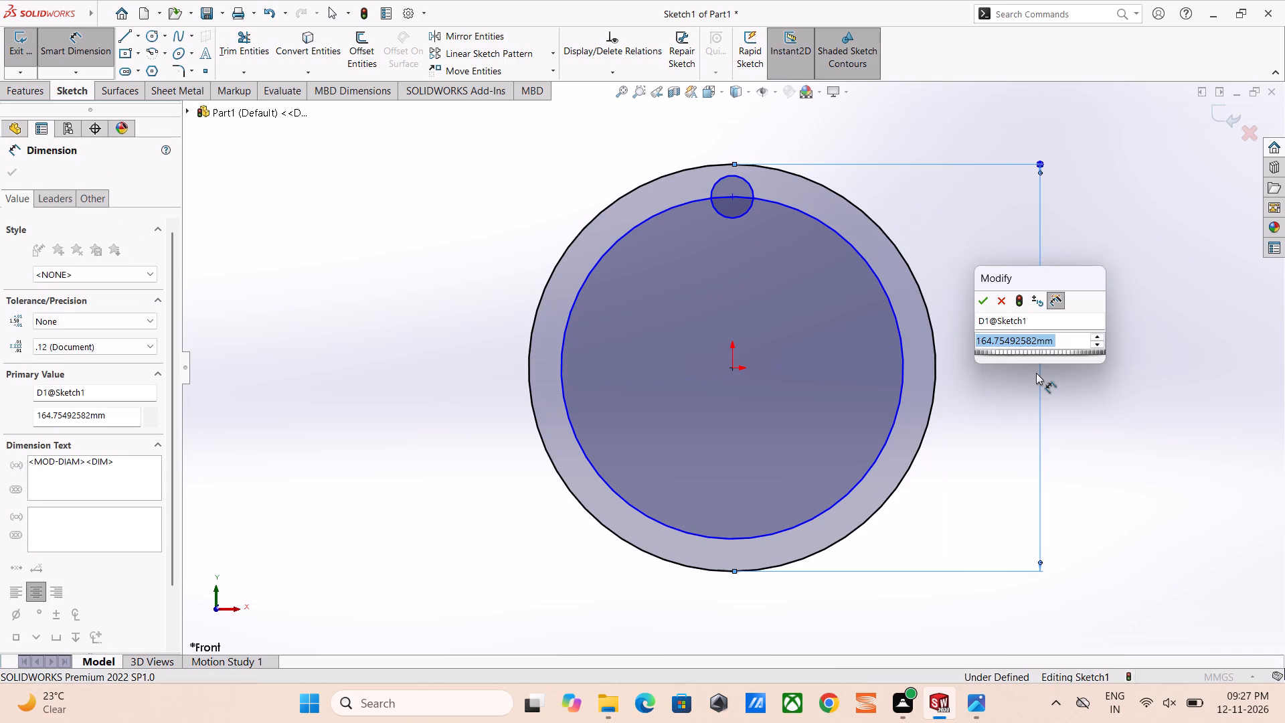
text(100)
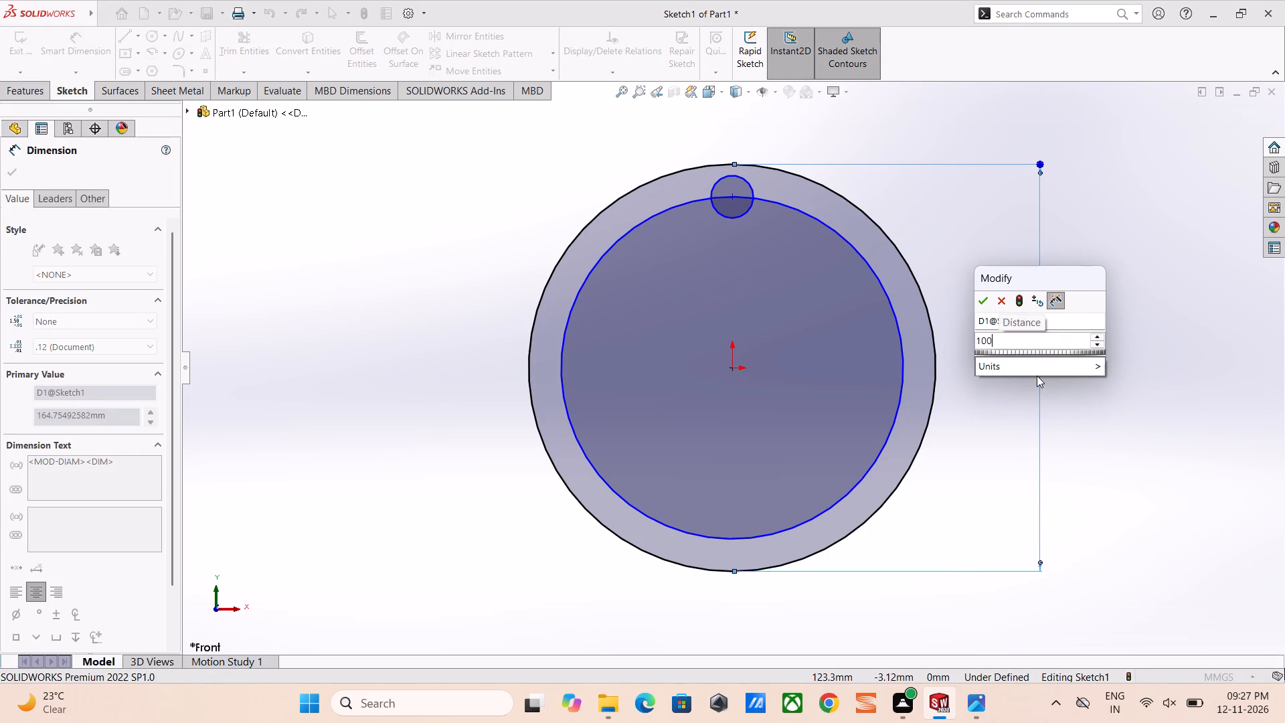
key(Return)
Dimension the diameter of the circle passing through the small circle's centre as 75 mm.
scroll(830, 331, down, 1)
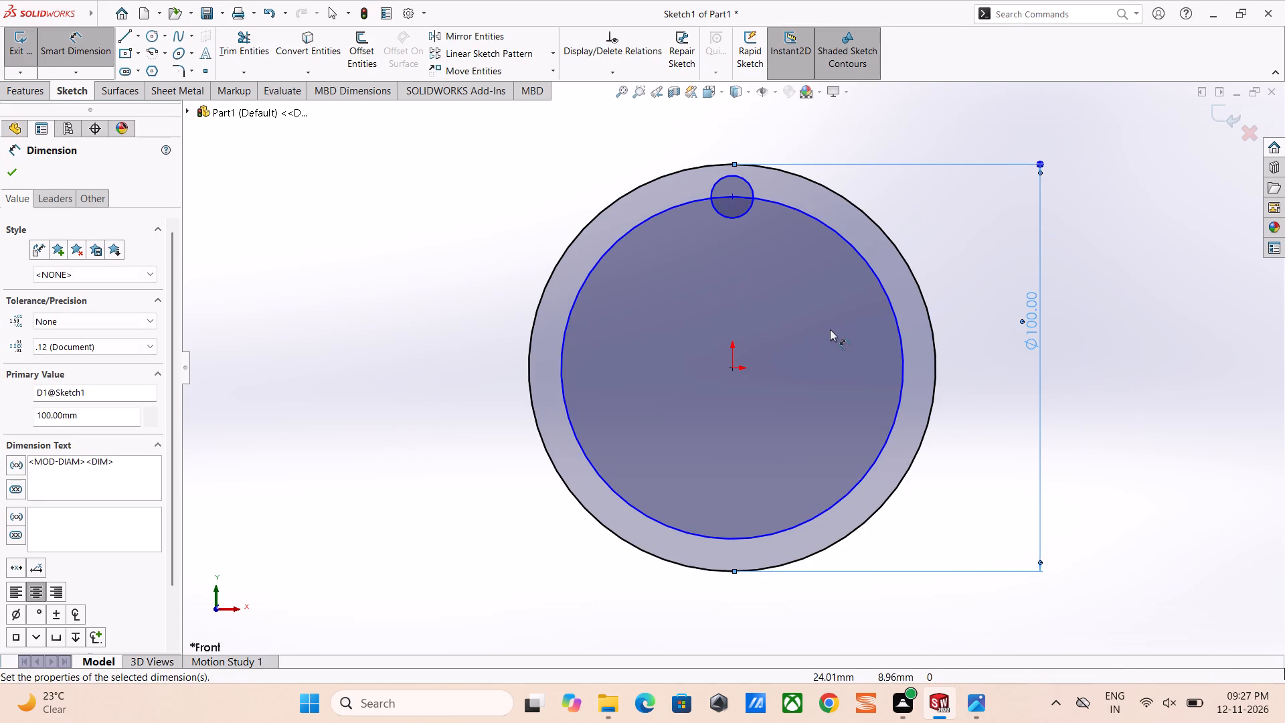
click(886, 274)
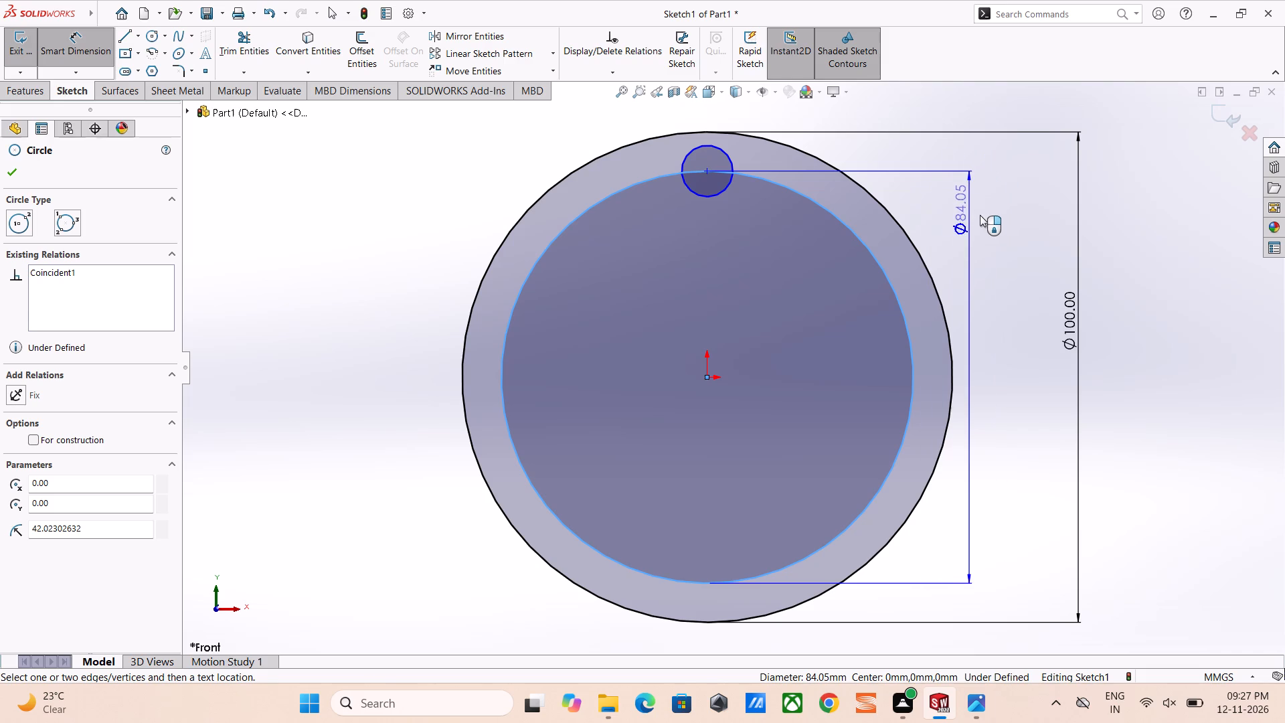
click(988, 218)
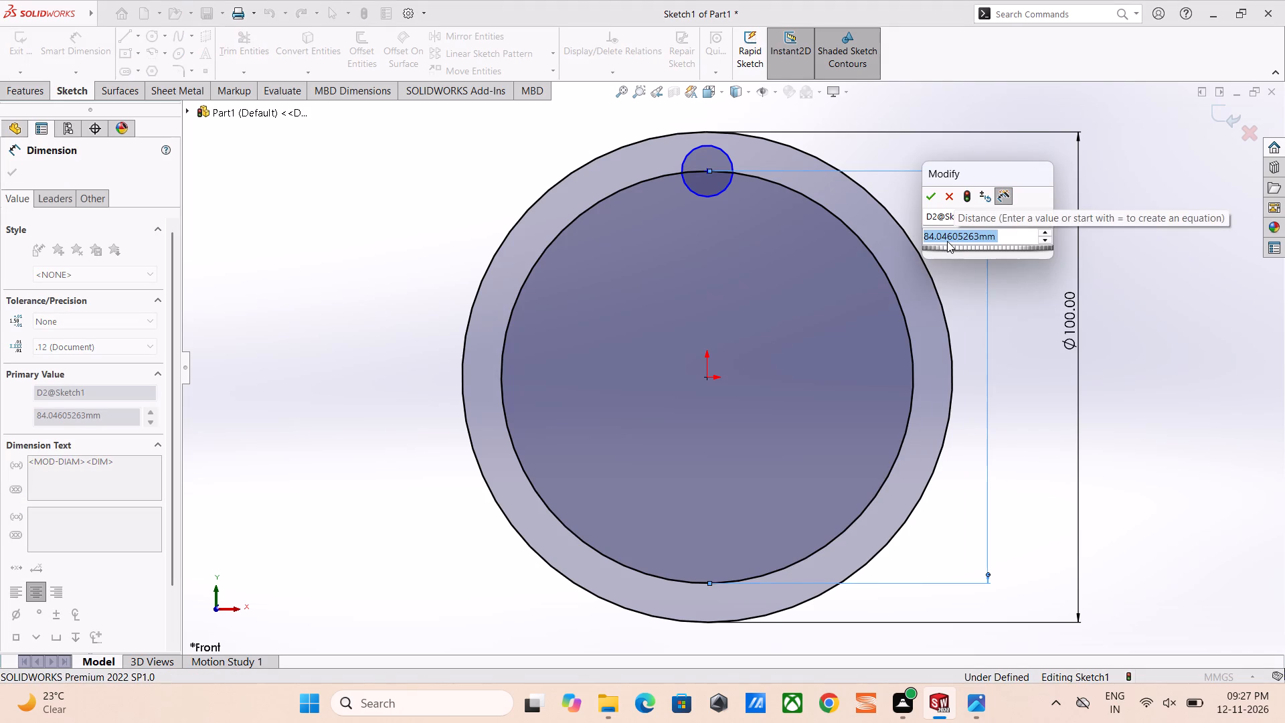
text(75)
key(Return)
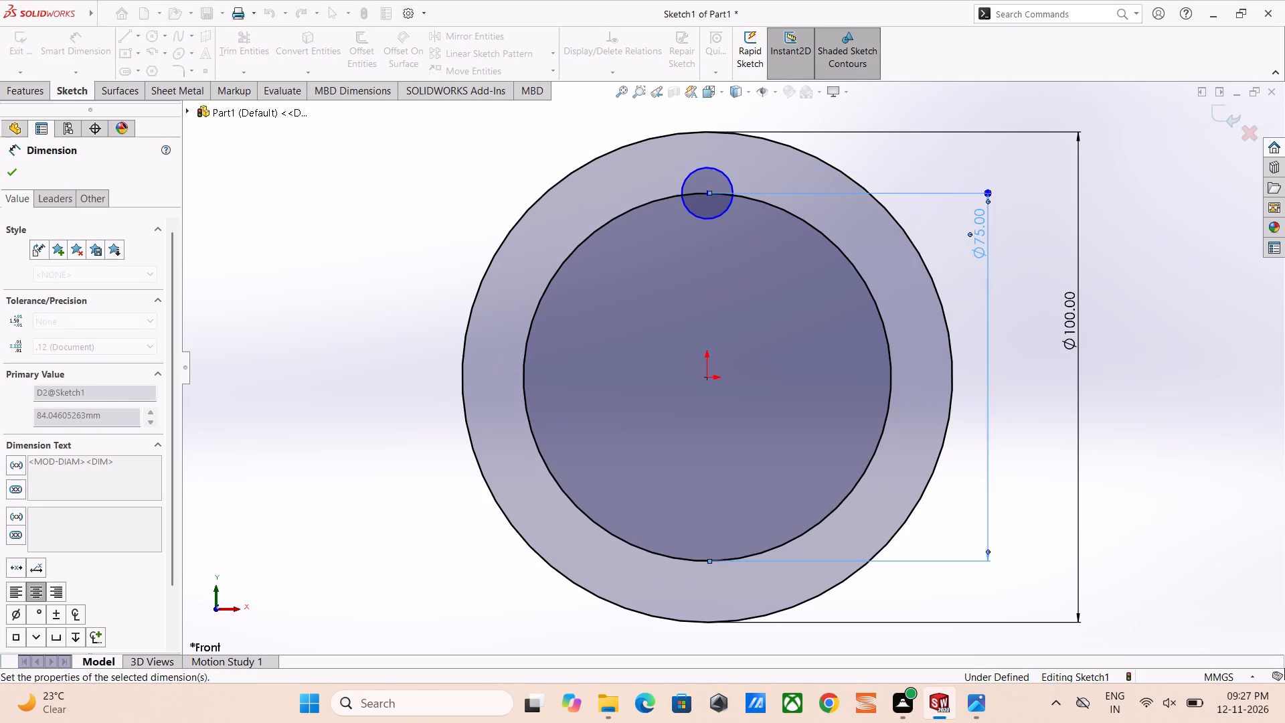
Dimension the diameter of the small circle on the bolt circle as 10 mm.
click(730, 185)
click(861, 145)
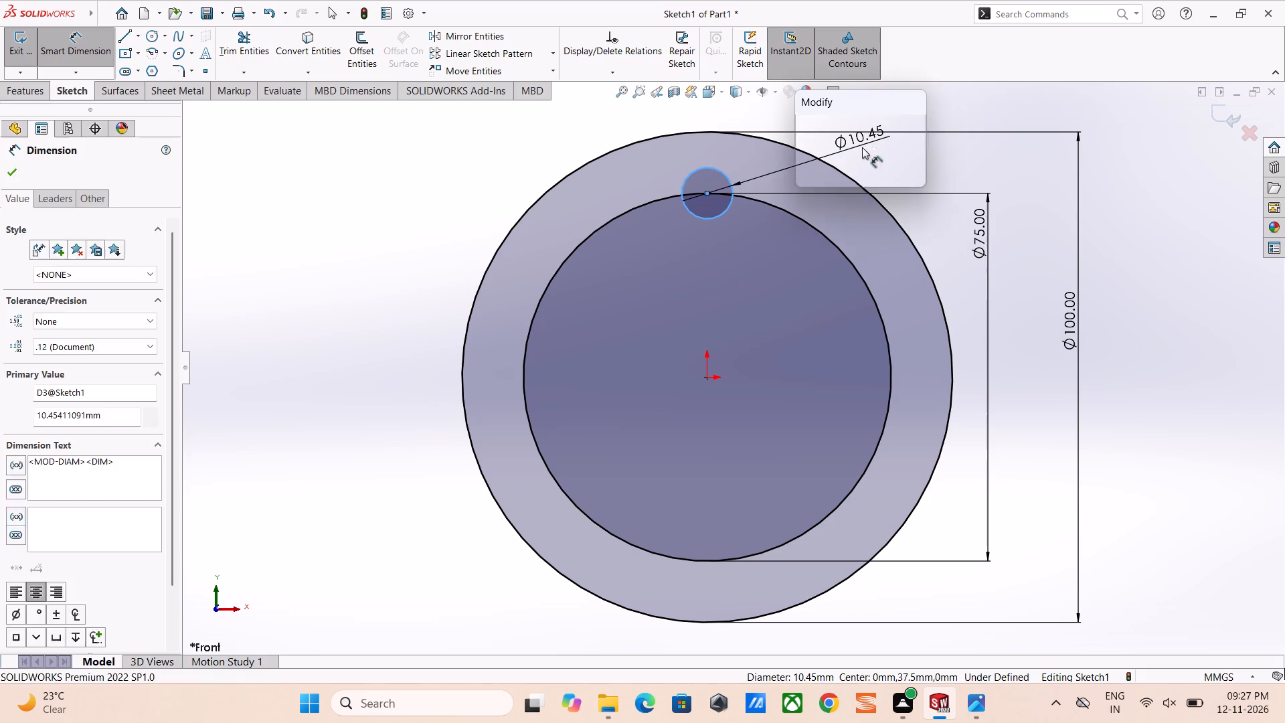
text(10)
key(Return)
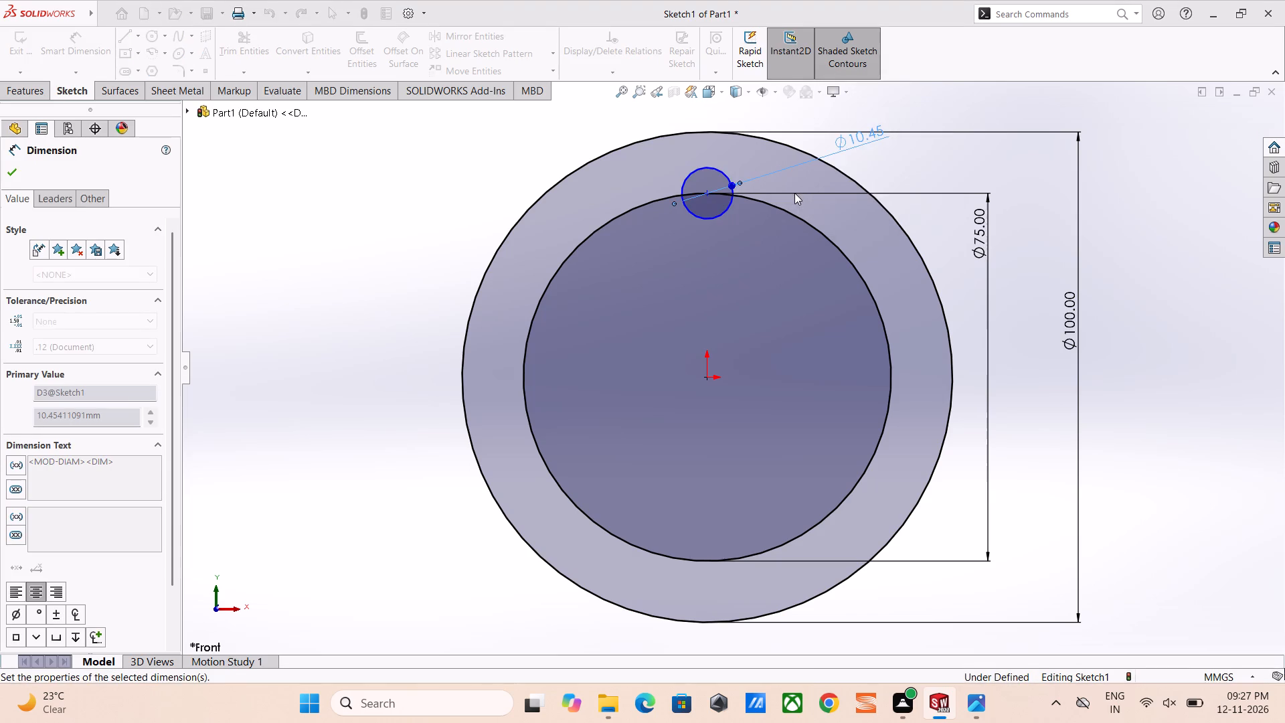
Circular-pattern the 10 mm circle about the origin with 10 equally spaced instances over 360 degrees.
scroll(750, 183, up, 1)
scroll(721, 248, down, 2)
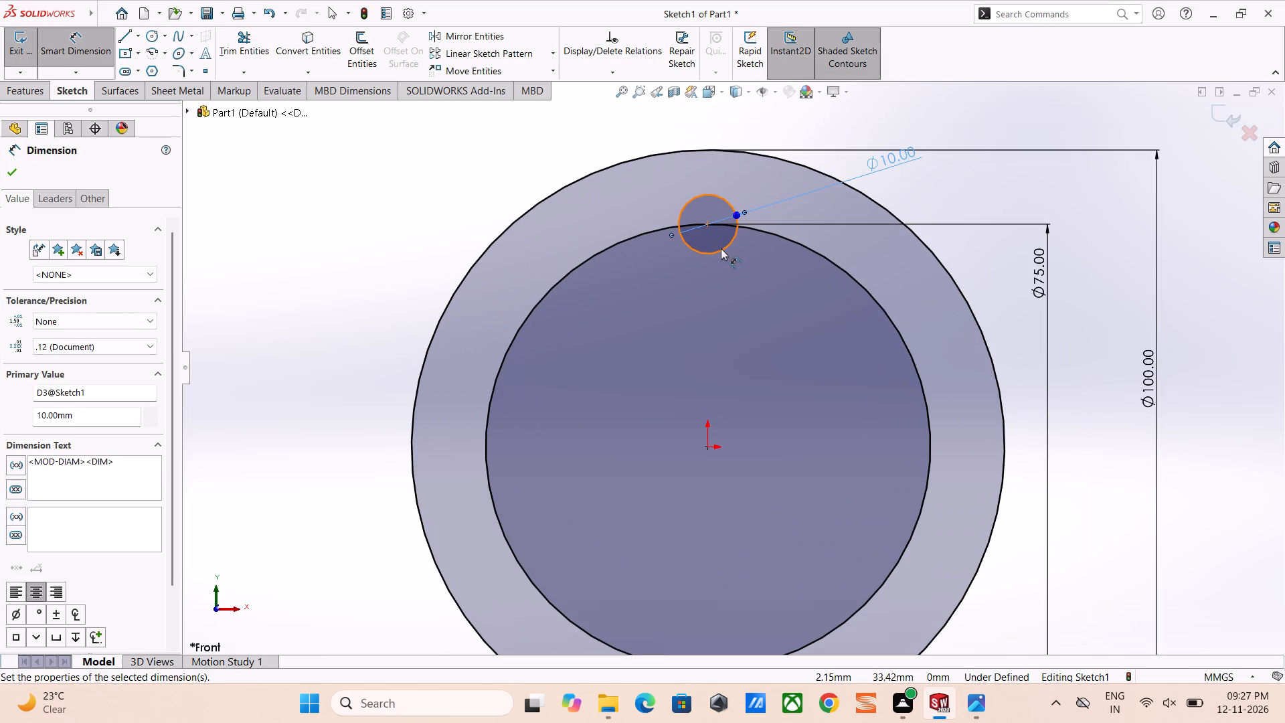
click(556, 52)
click(512, 86)
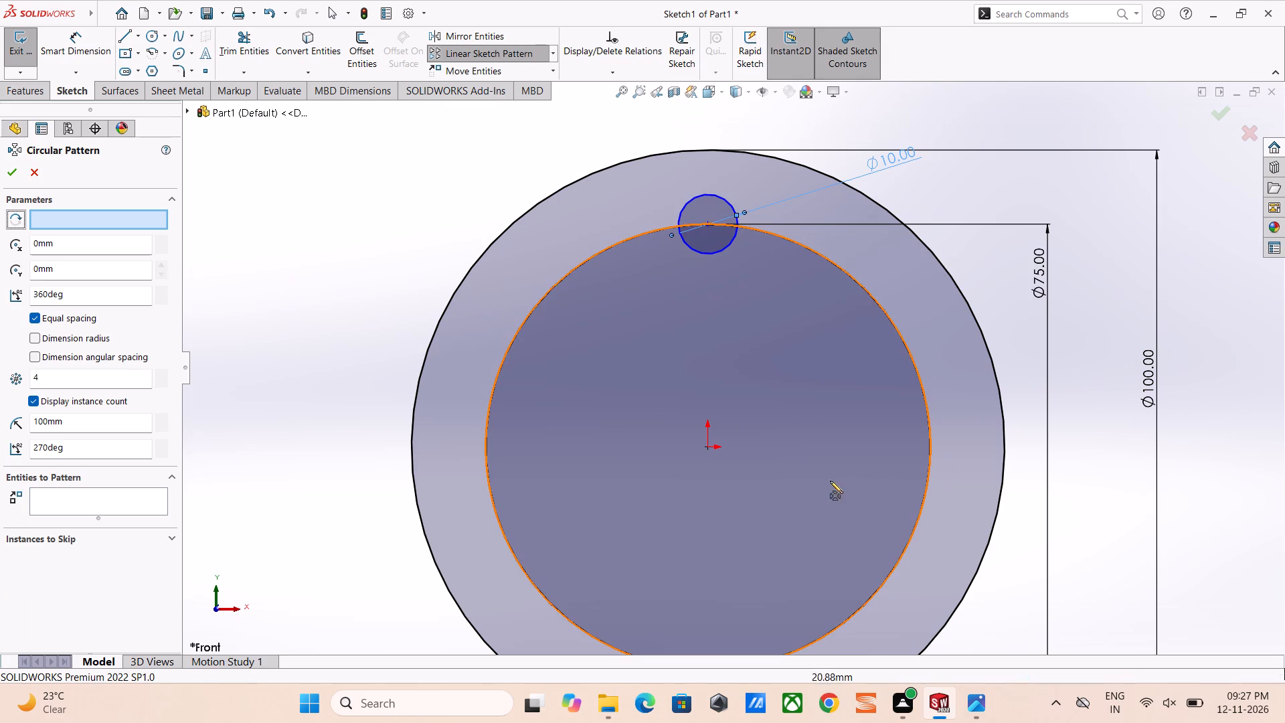
click(711, 448)
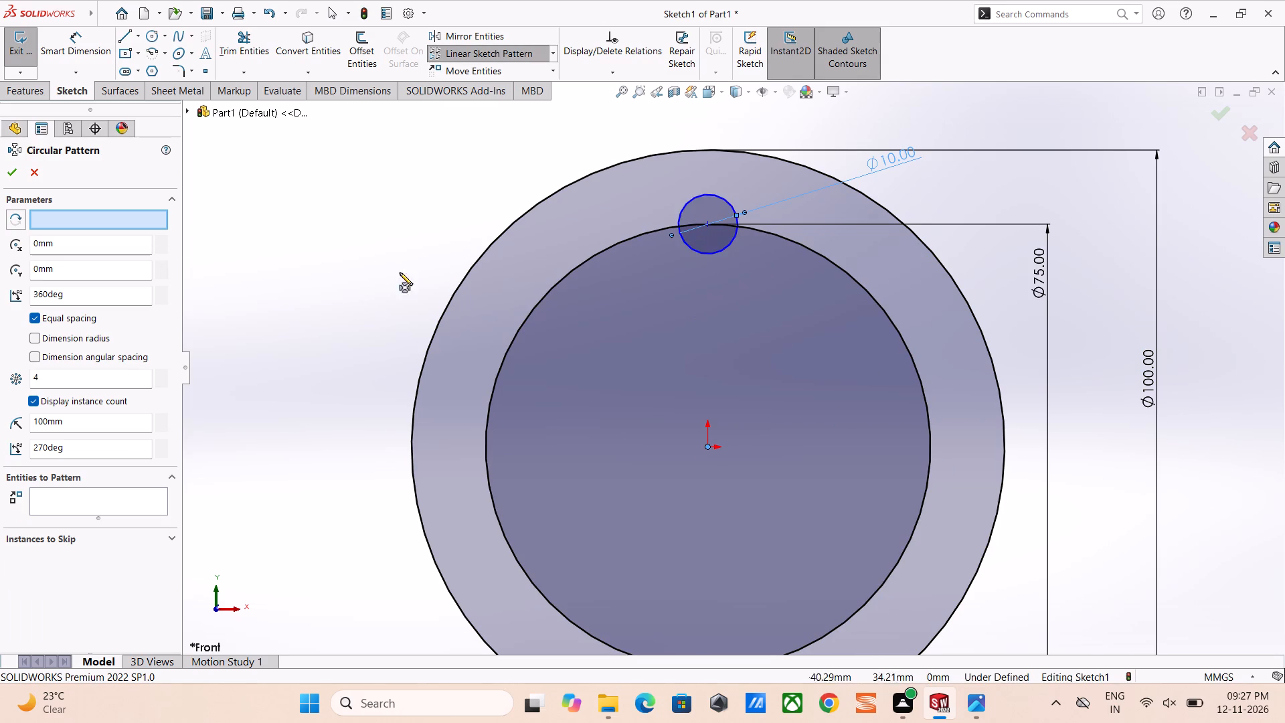
click(709, 213)
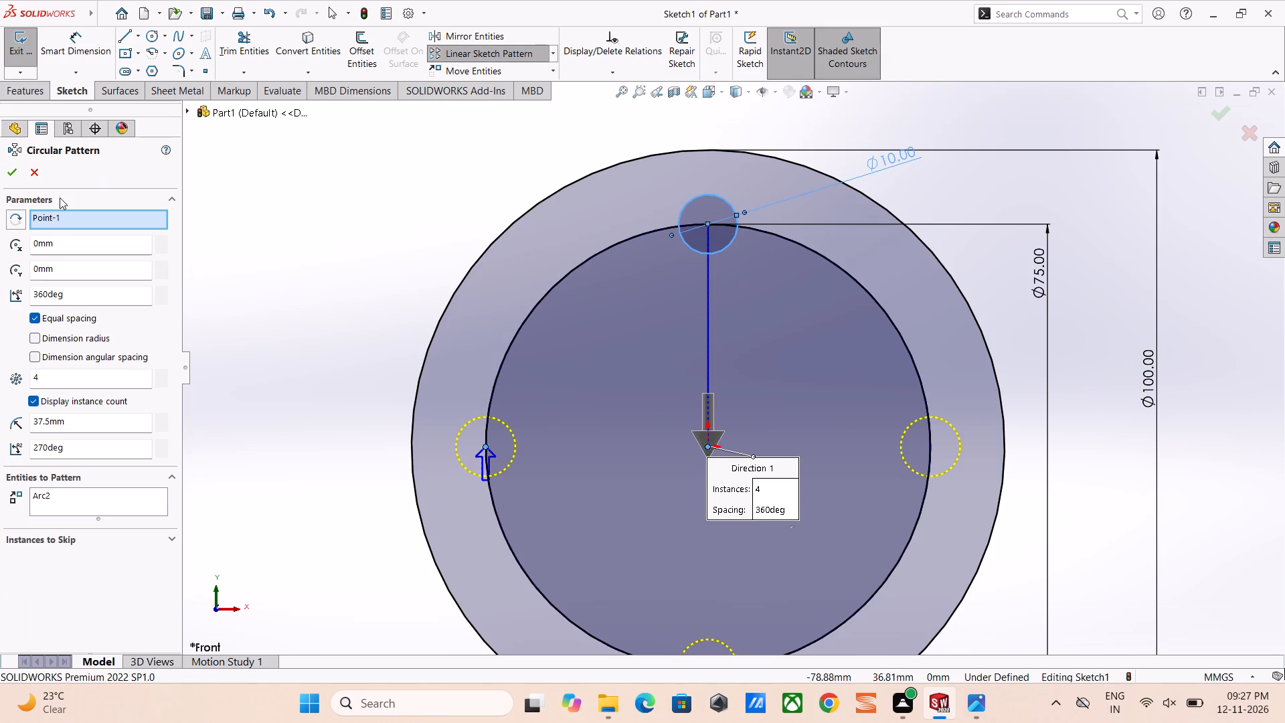
click(161, 371)
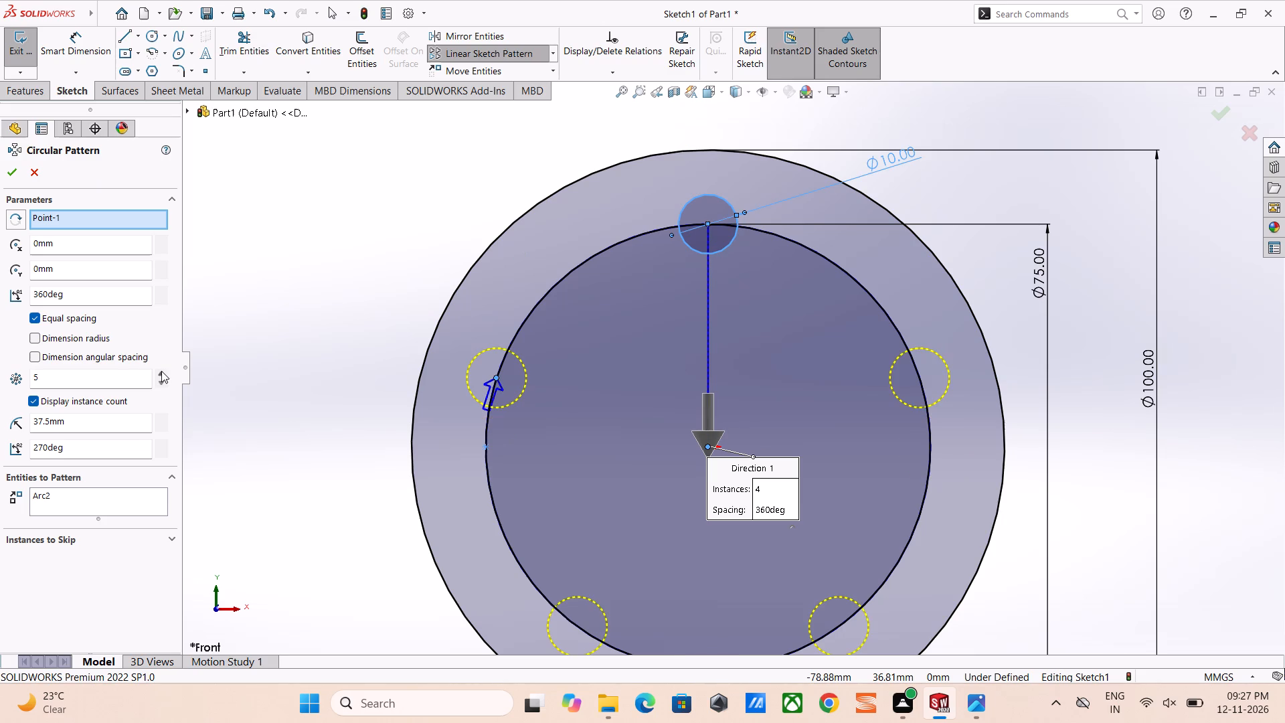
click(161, 371)
click(161, 371)
click(161, 371)
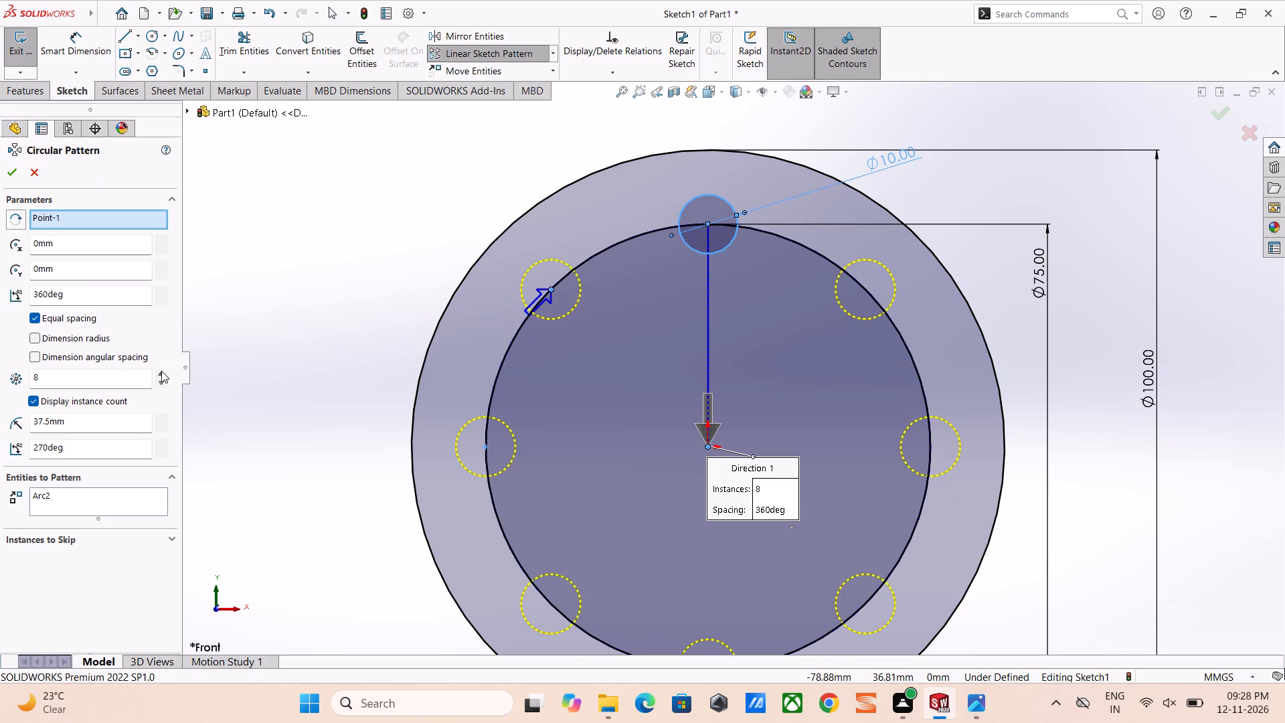
click(161, 371)
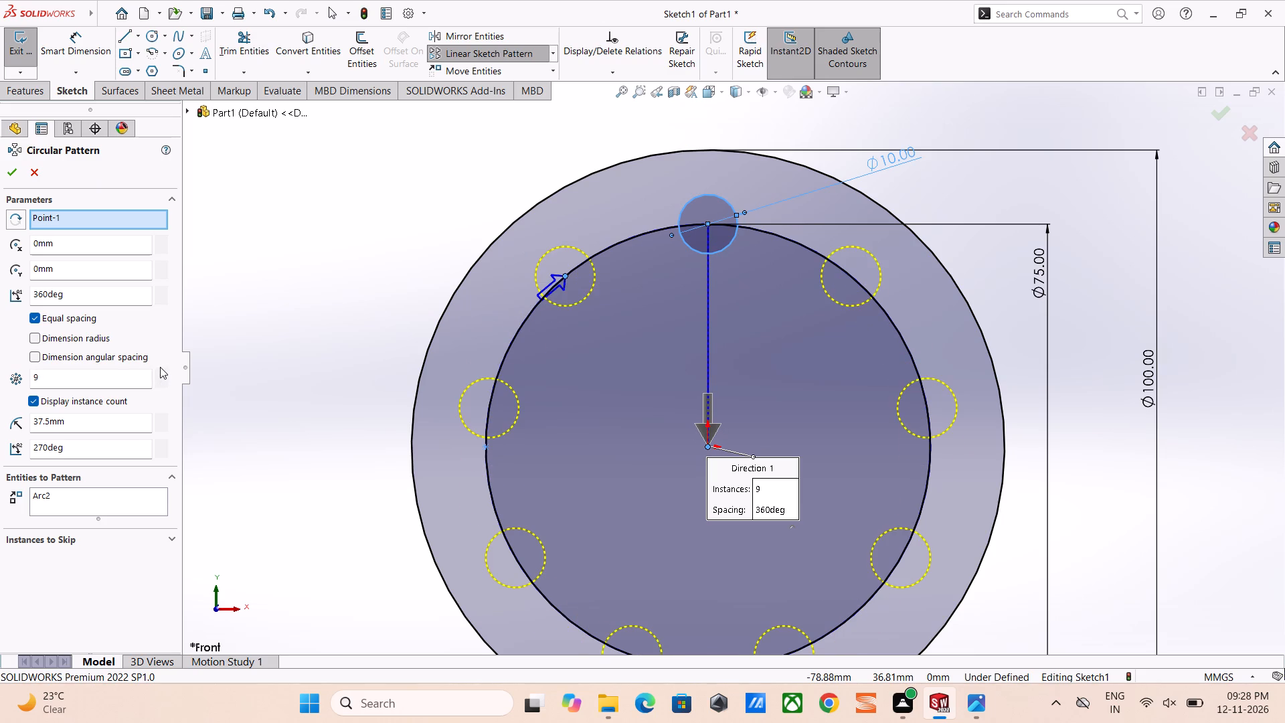
click(161, 371)
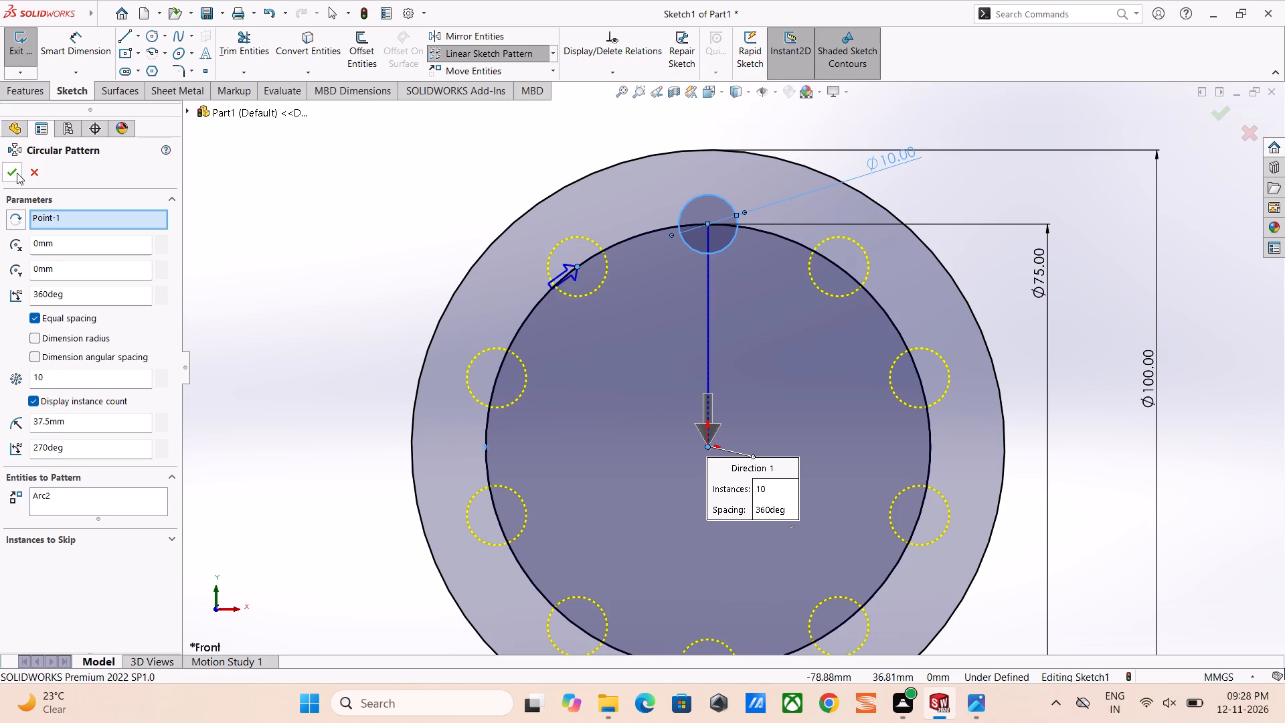
click(17, 173)
Convert the 75 mm bolt circle into construction geometry.
scroll(782, 365, up, 3)
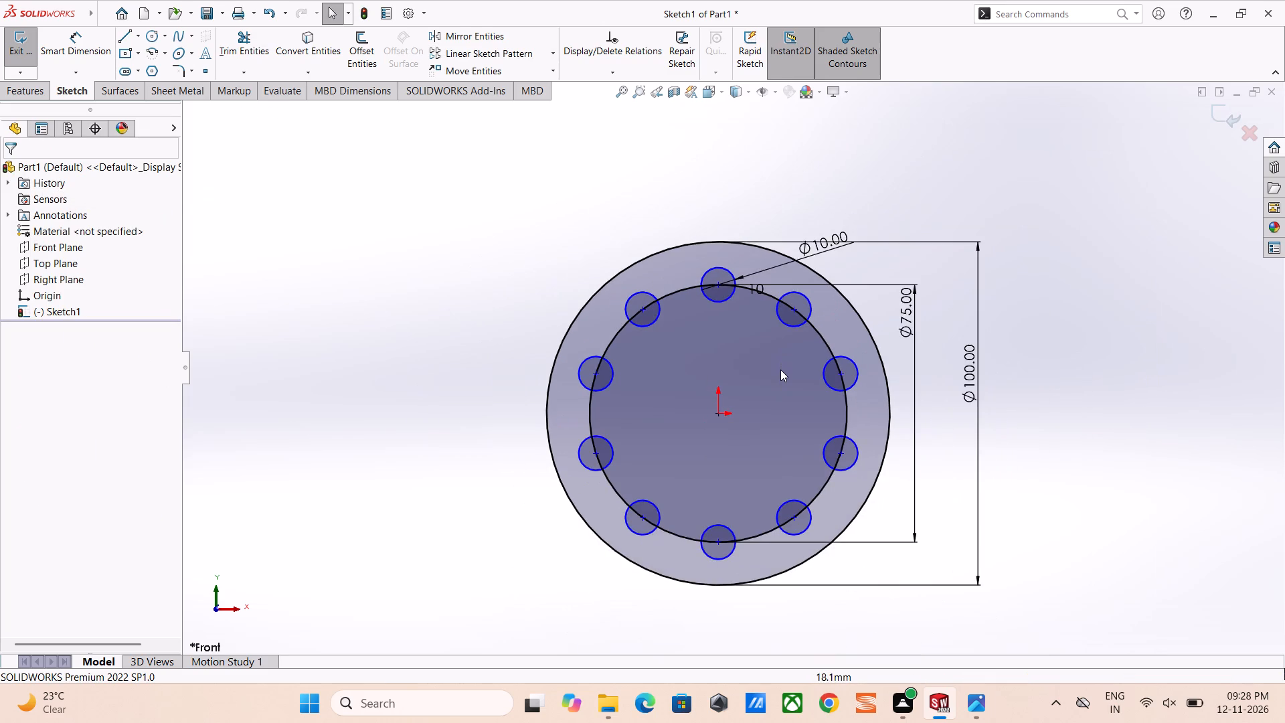
scroll(780, 371, down, 2)
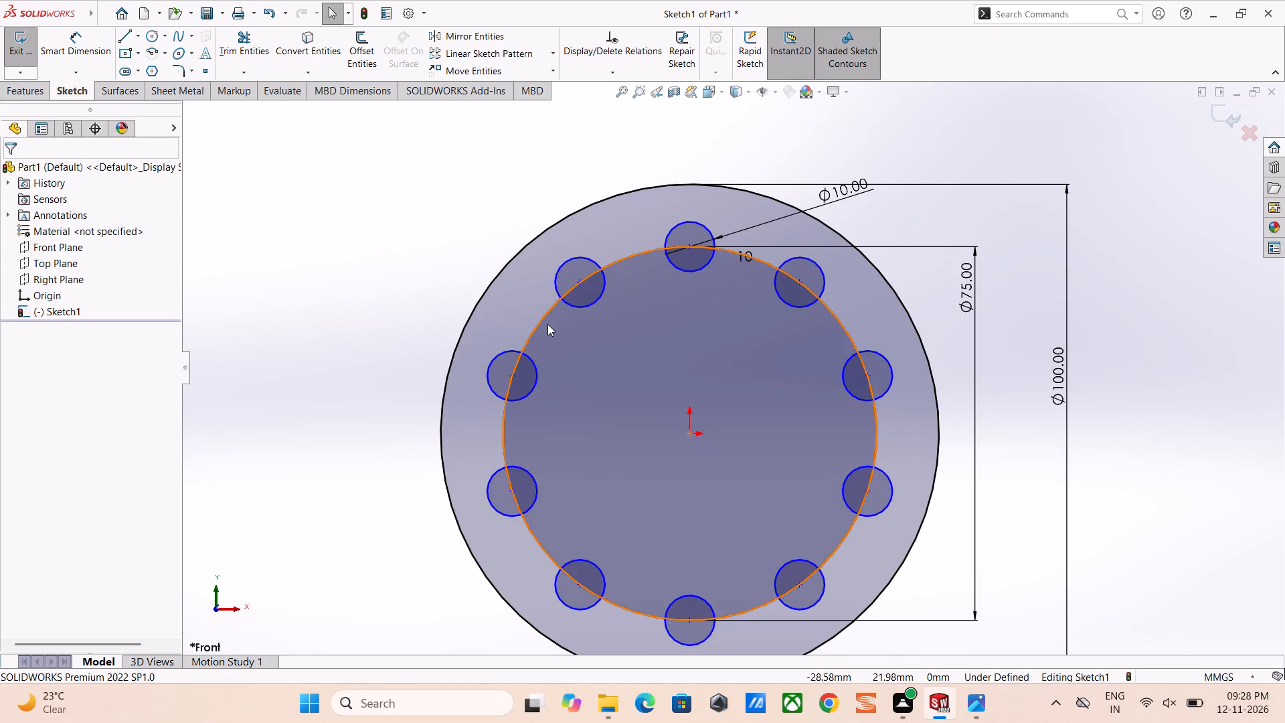
click(541, 326)
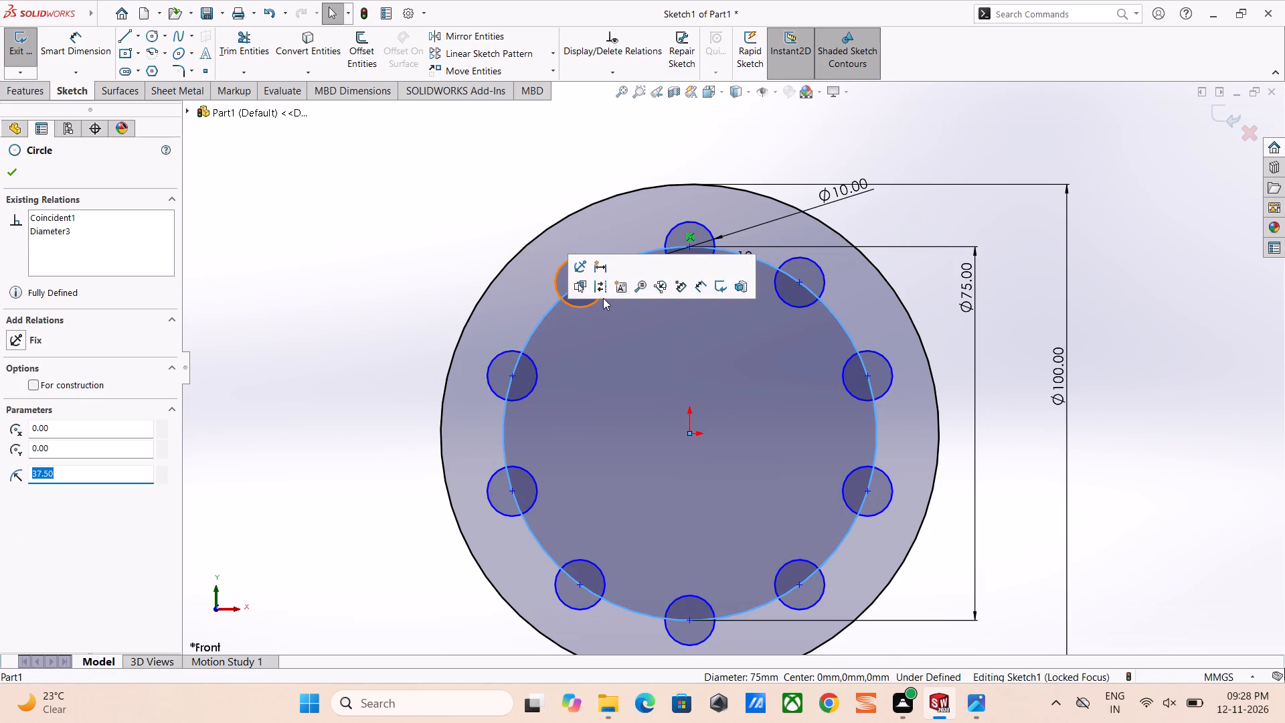
click(604, 290)
Sketch a central bore circle of about 17.5 mm radius centred on the origin, inside the bolt circle.
scroll(602, 305, up, 4)
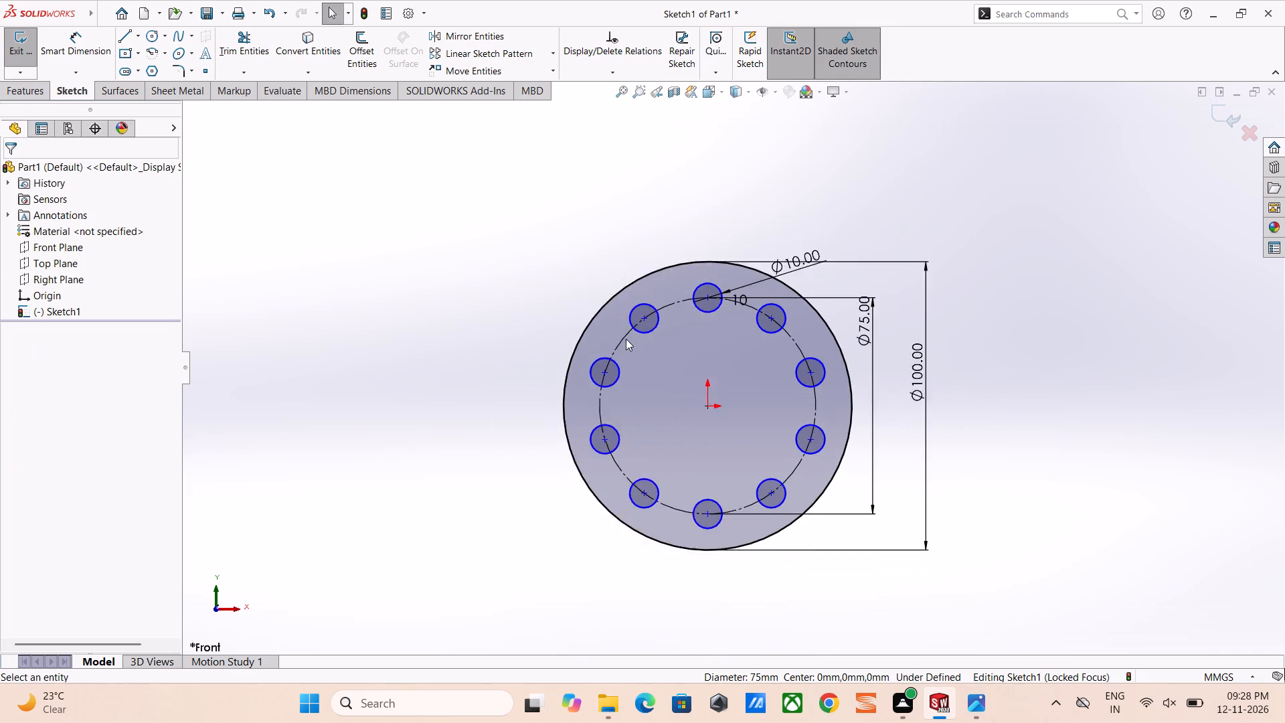
scroll(626, 339, up, 1)
scroll(721, 355, up, 1)
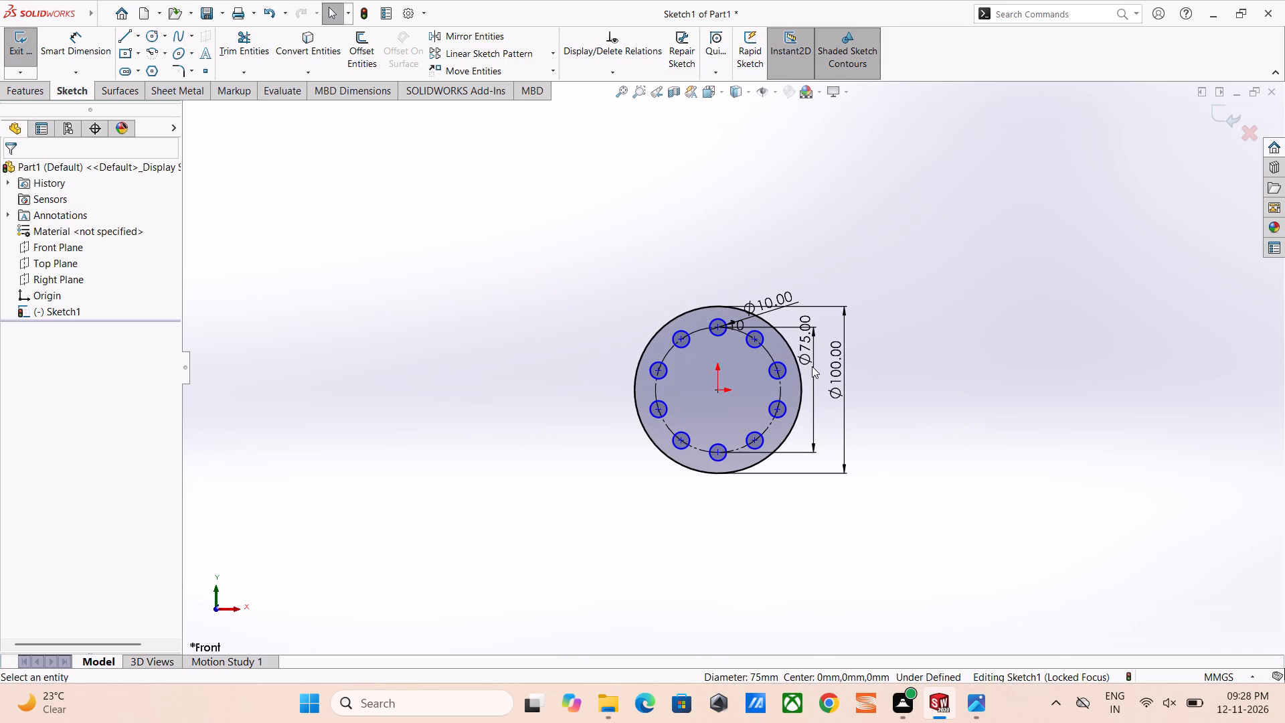
scroll(125, 94, down, 1)
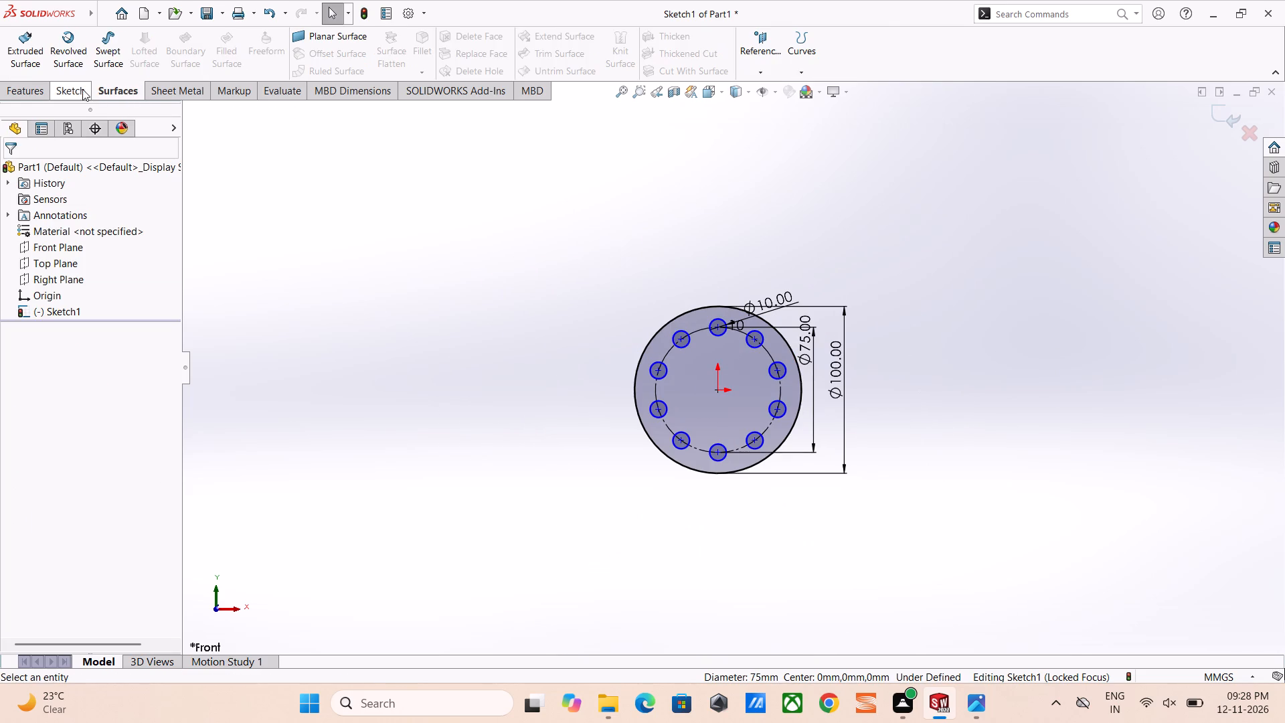
click(44, 92)
click(76, 89)
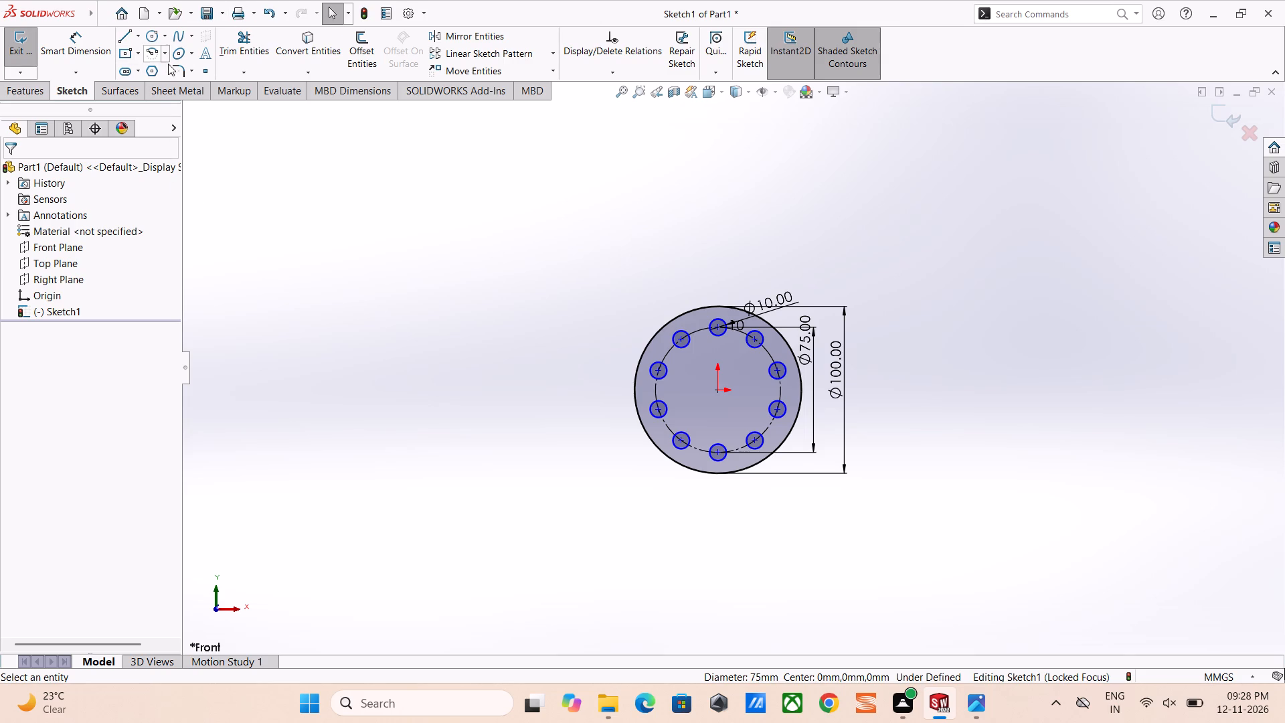
click(152, 39)
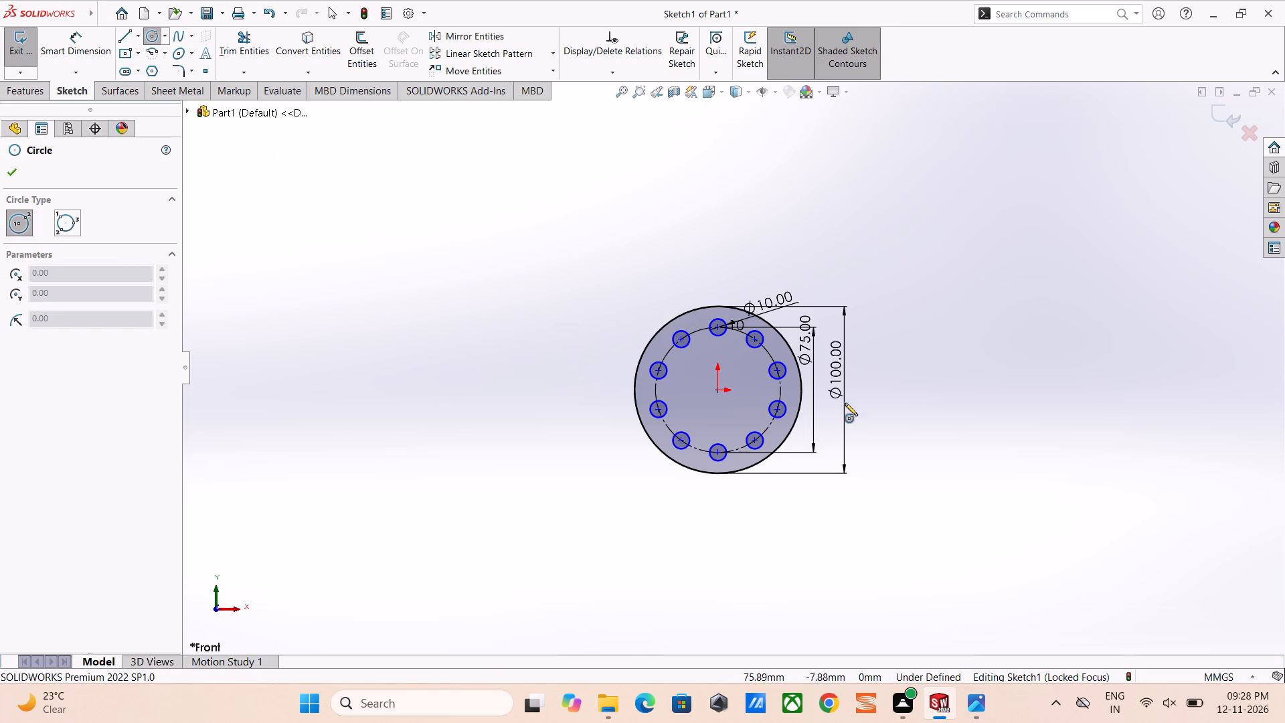
click(720, 390)
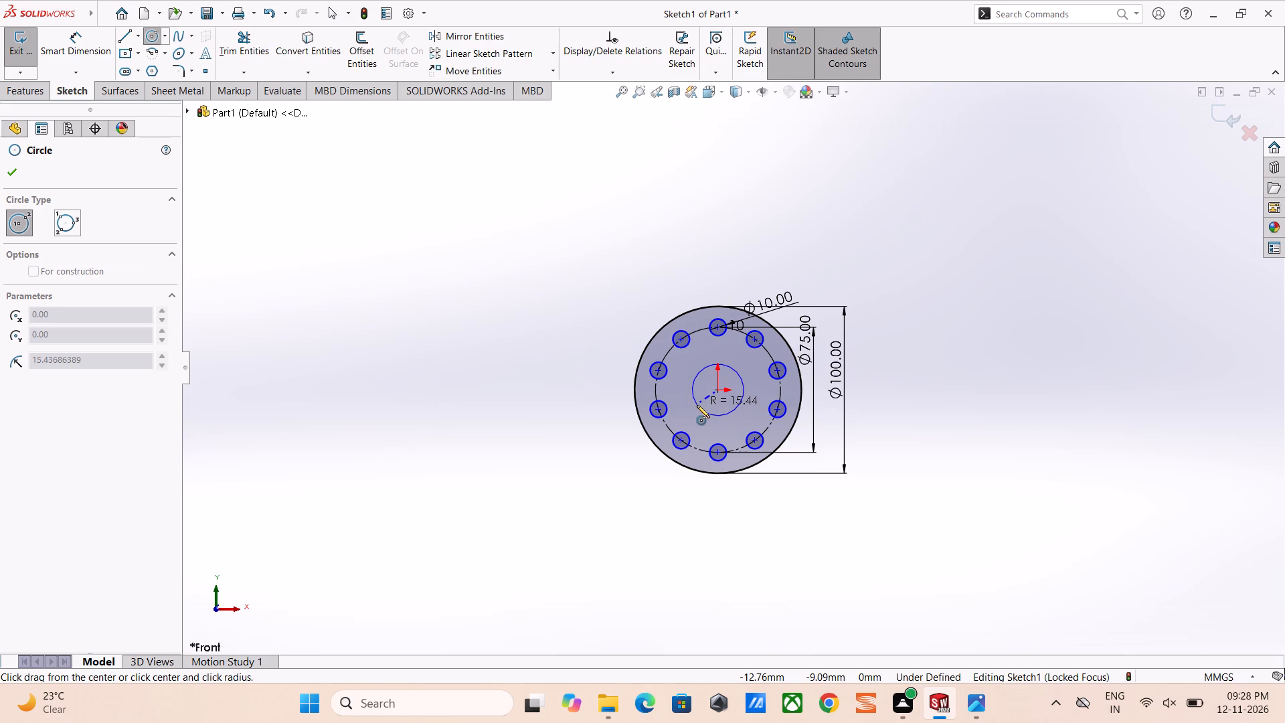
click(696, 408)
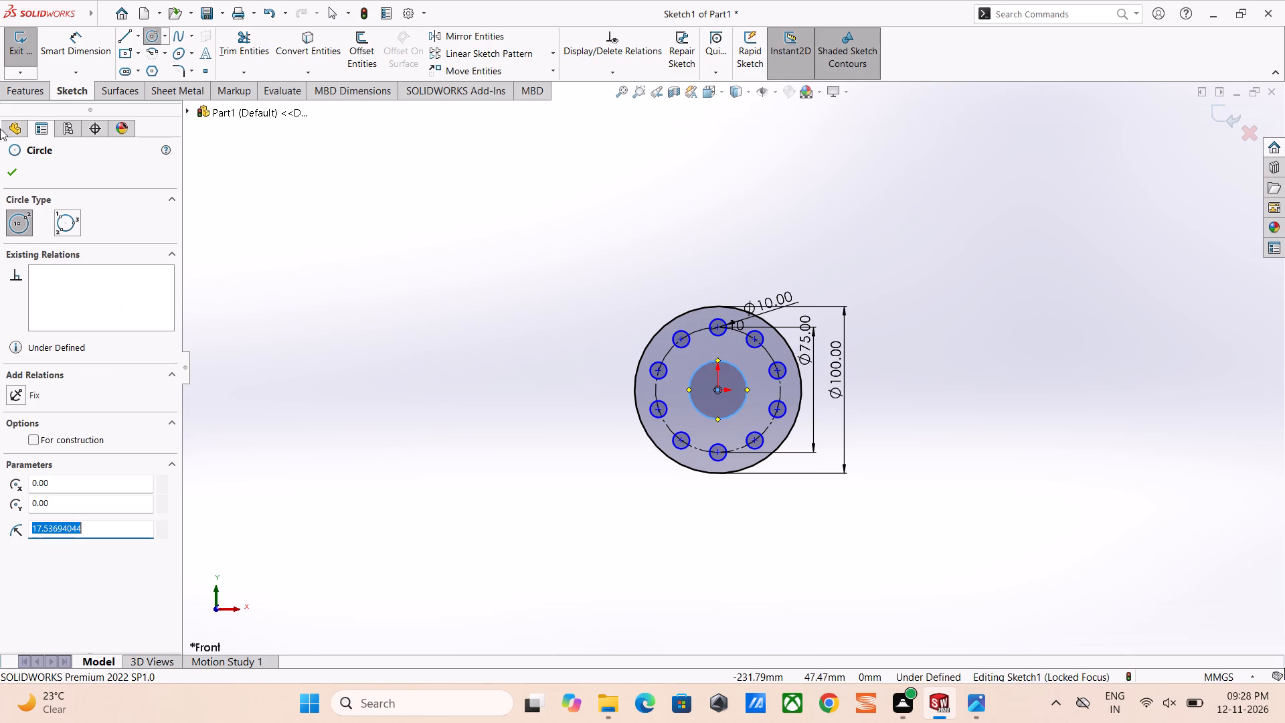
Extrude the flange sketch as a boss with a blind depth of 10 mm.
click(11, 97)
click(33, 54)
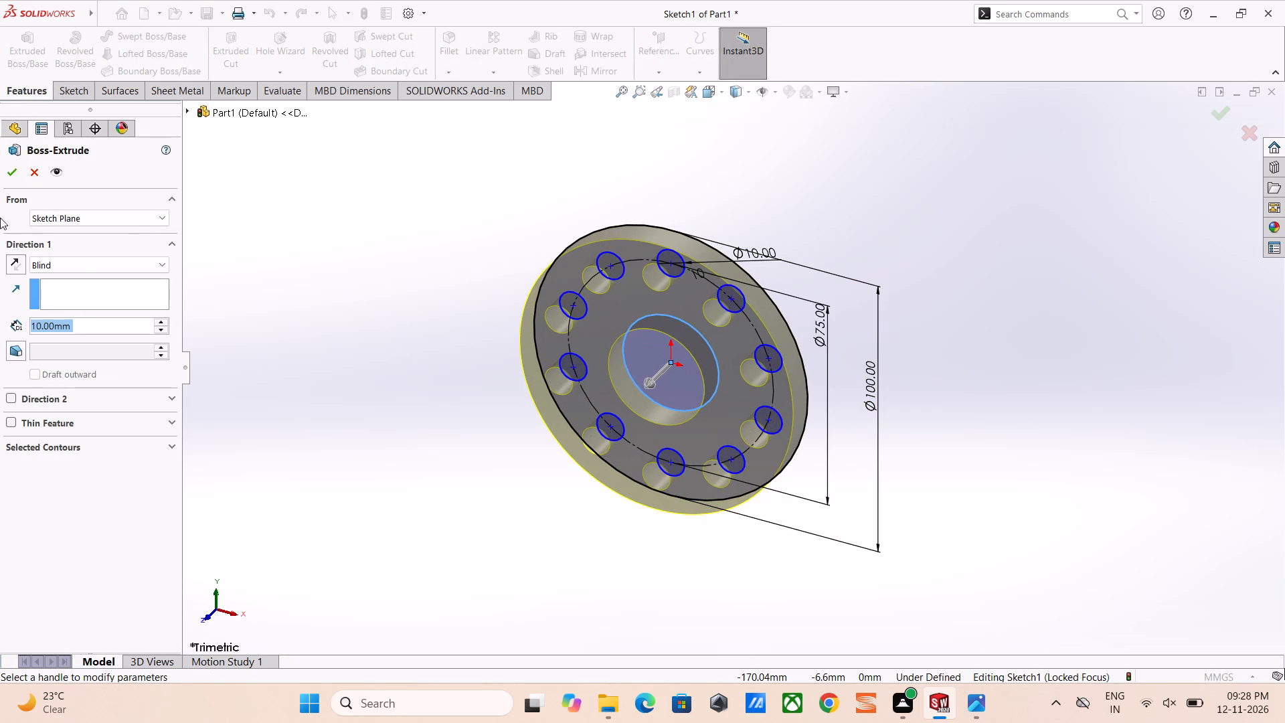
click(9, 175)
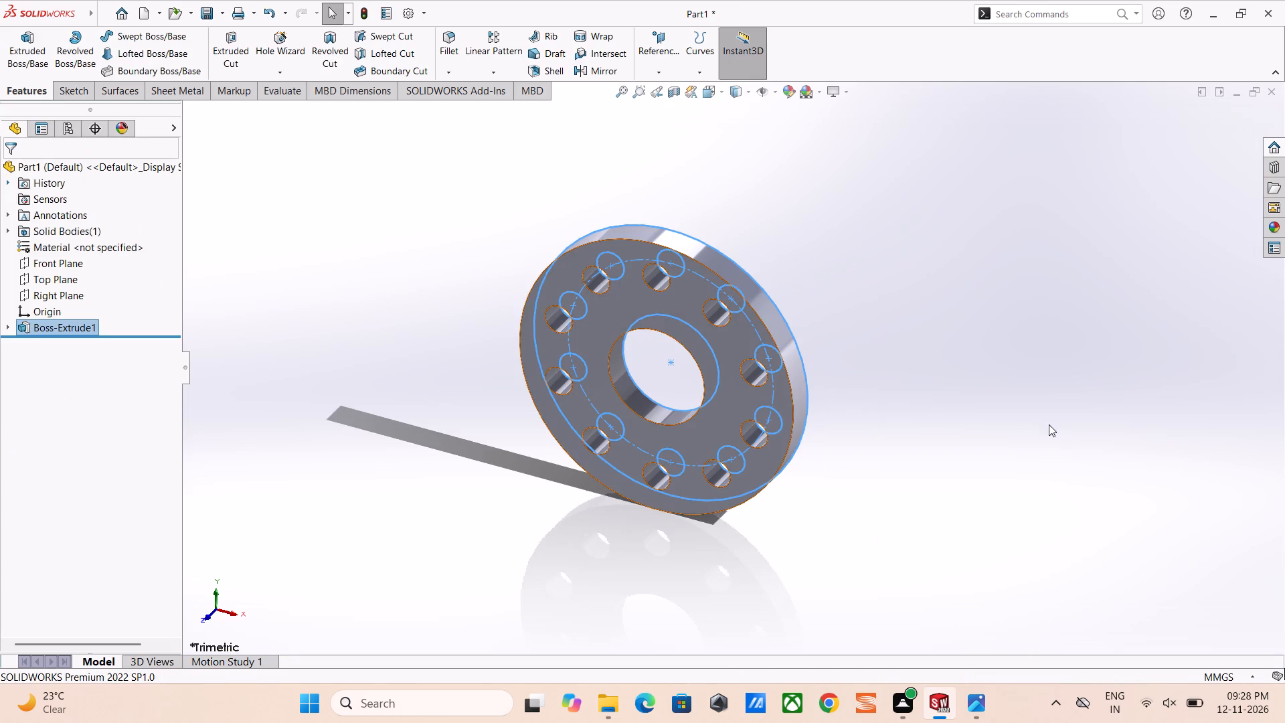
Start a sketch on the flange's back face and draw a center rectangle about 201 by 101 mm around the origin.
middle_drag(1051, 400, 908, 481)
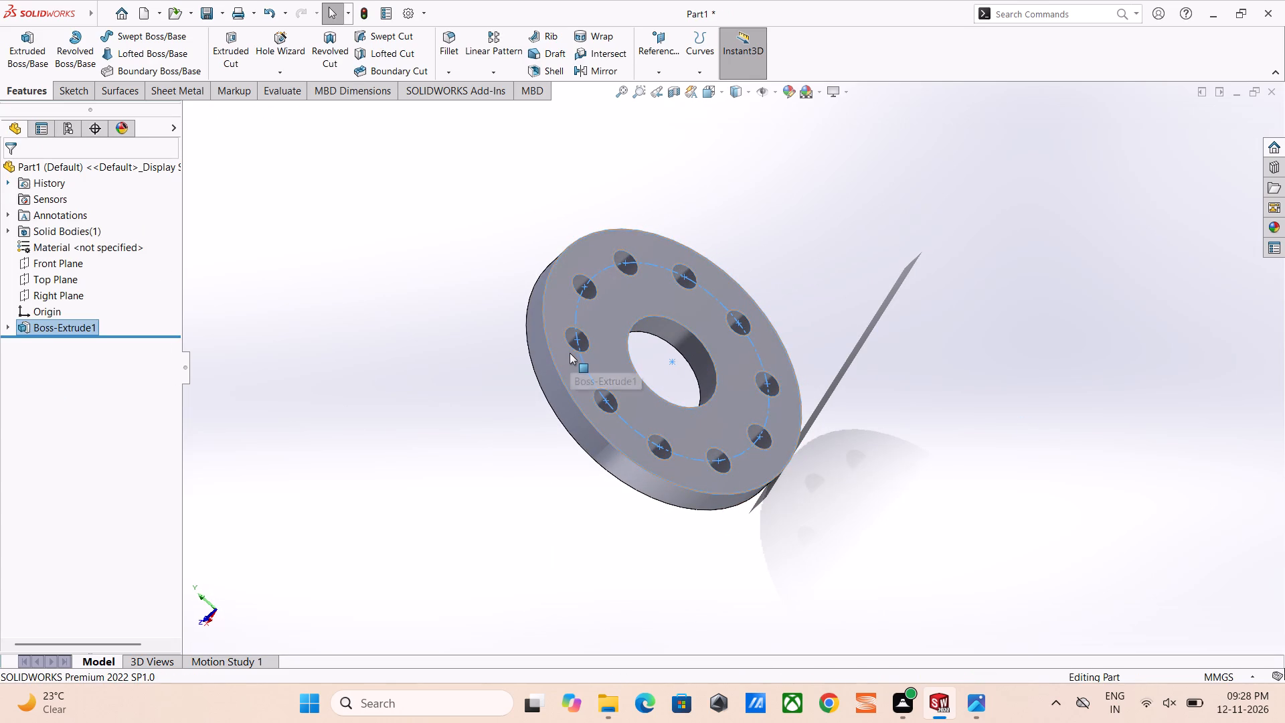
click(566, 356)
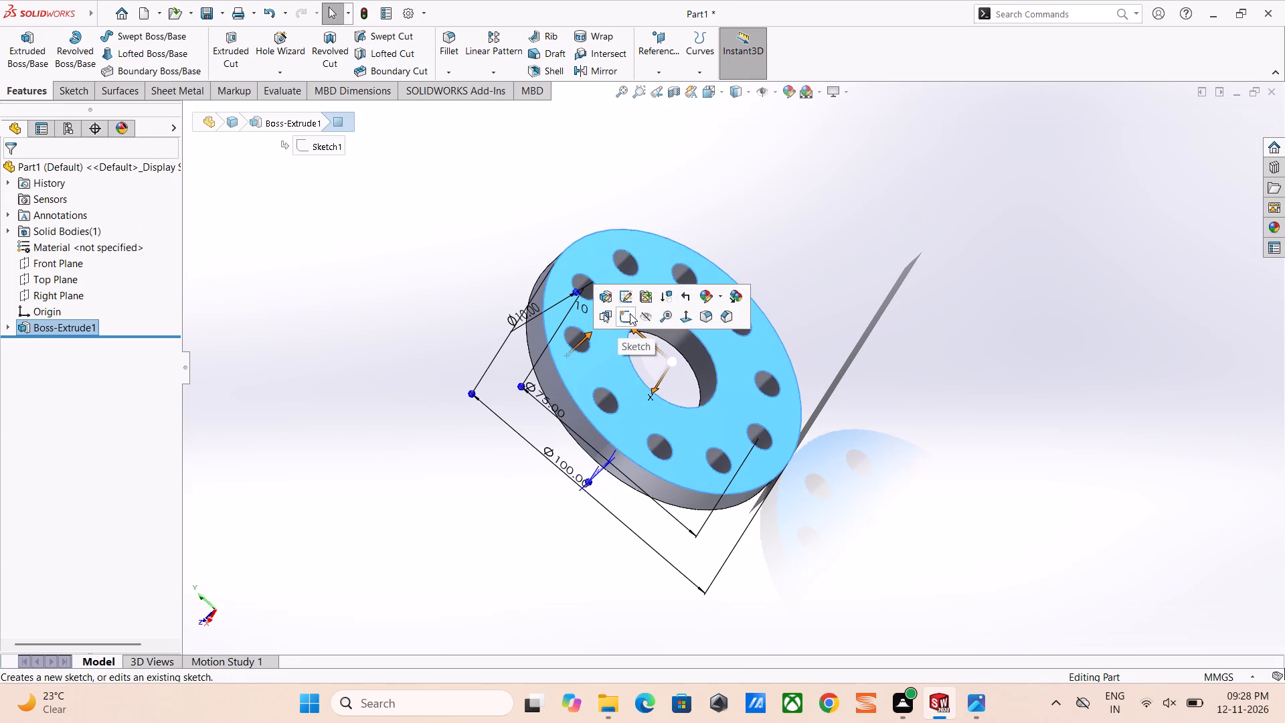
click(619, 318)
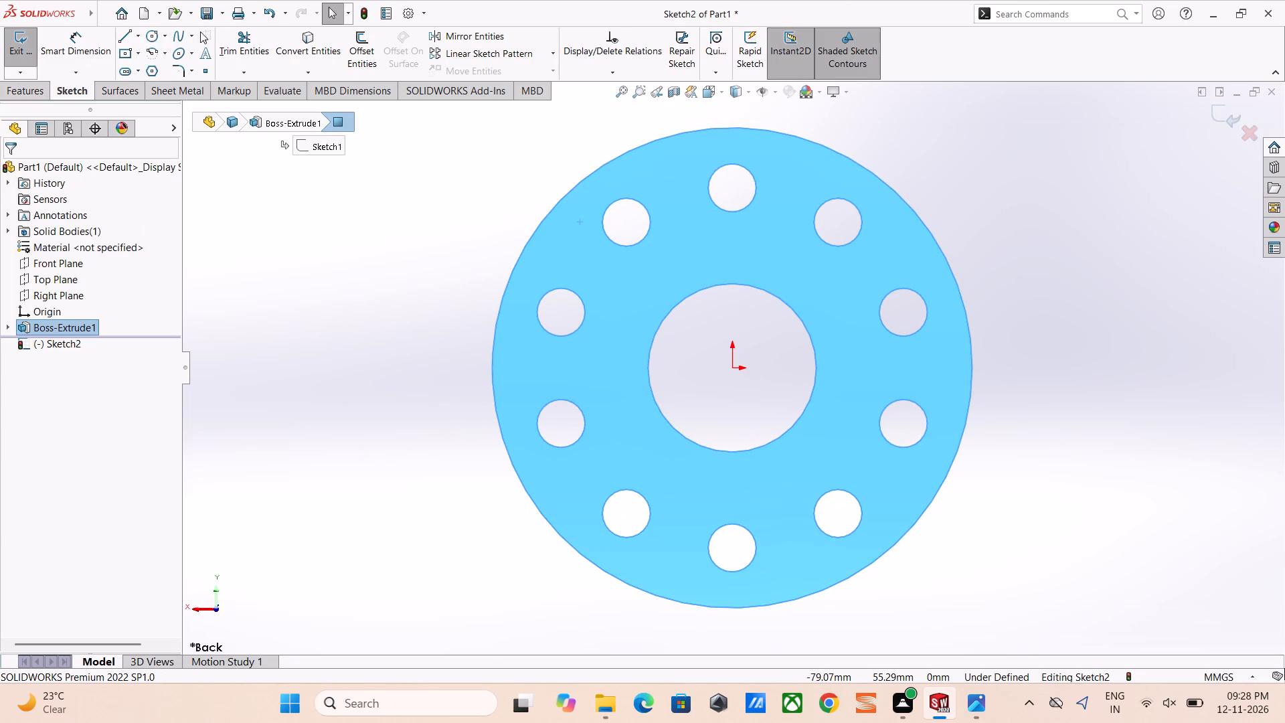
click(138, 54)
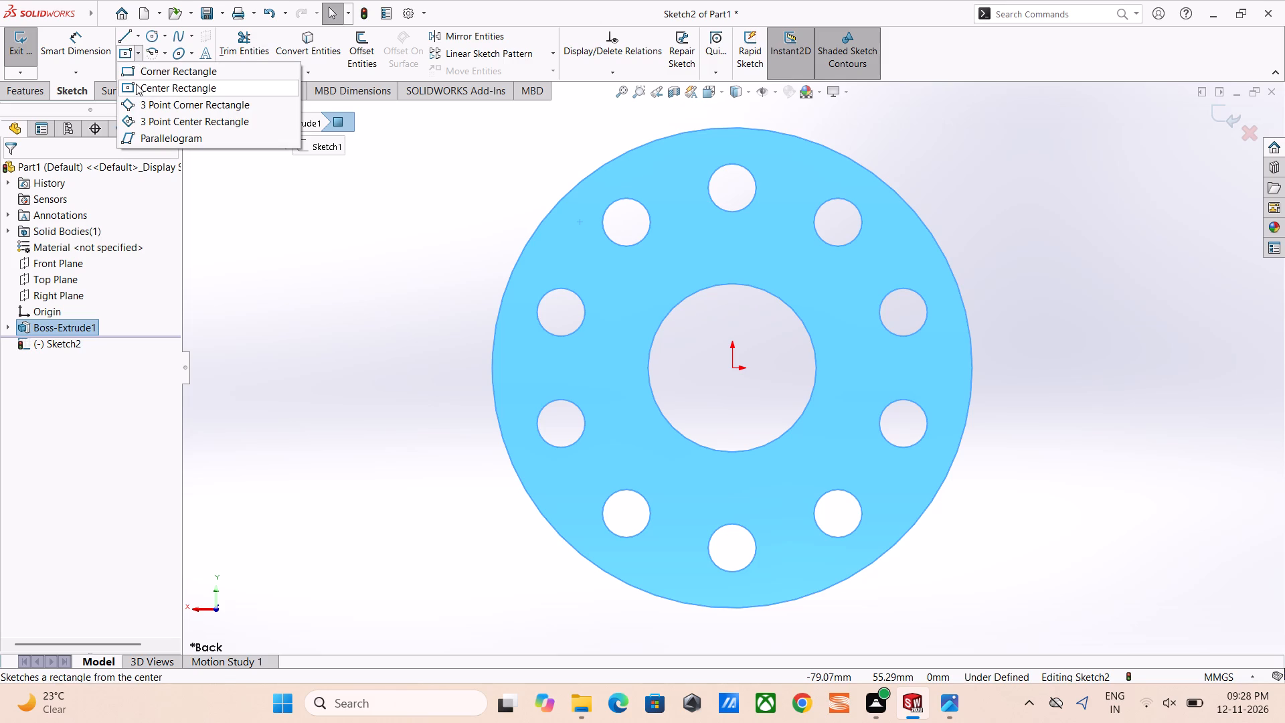
click(133, 92)
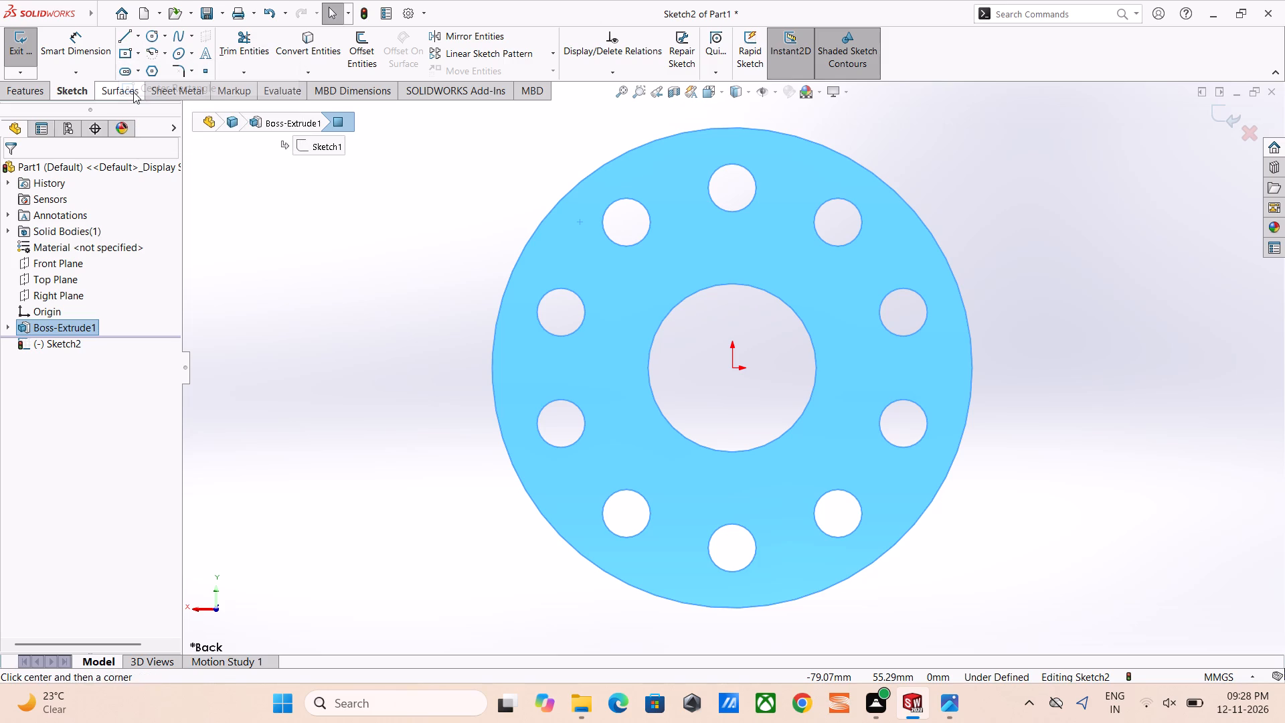
click(731, 365)
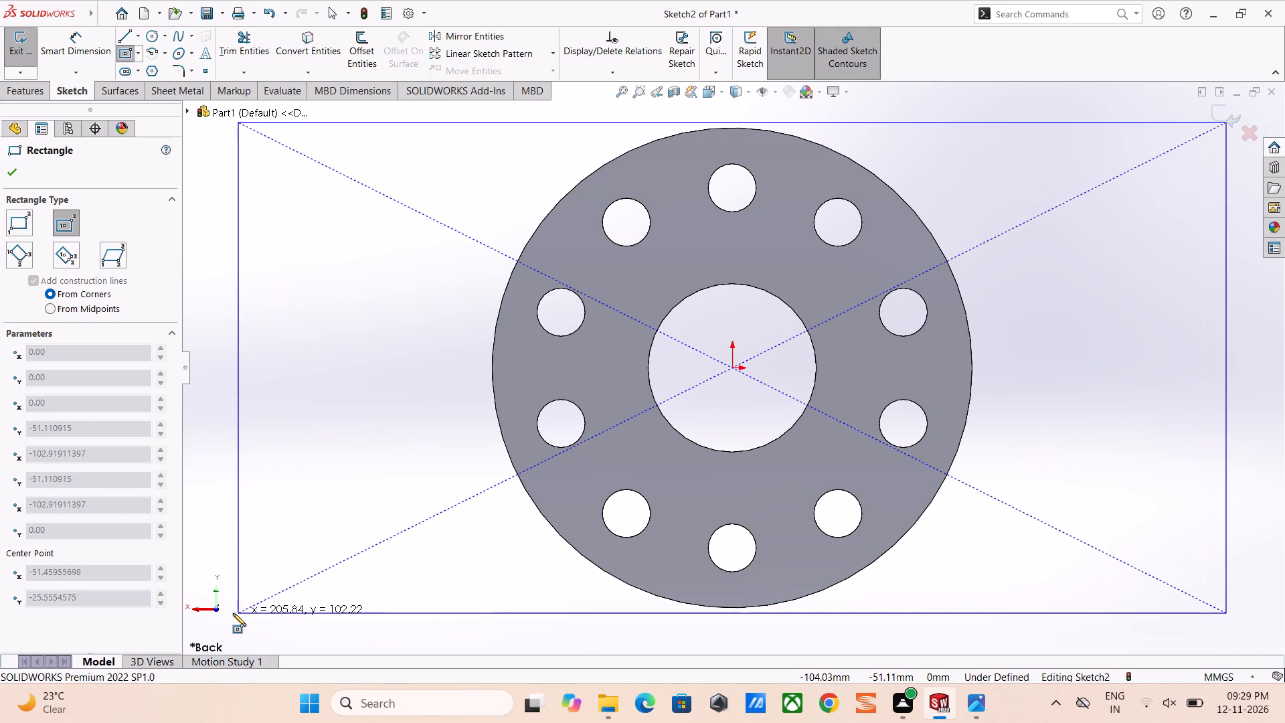
click(250, 611)
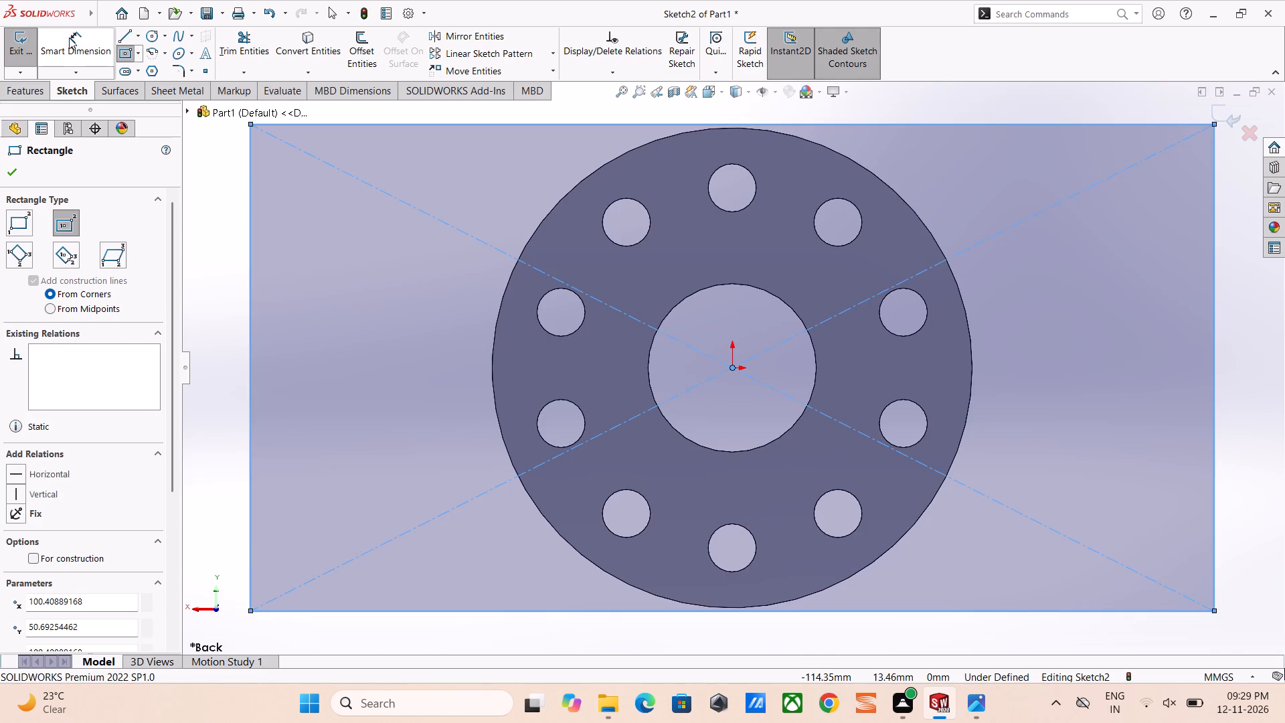
Dimension the rectangle's horizontal length as 200 mm.
click(69, 37)
scroll(787, 616, up, 3)
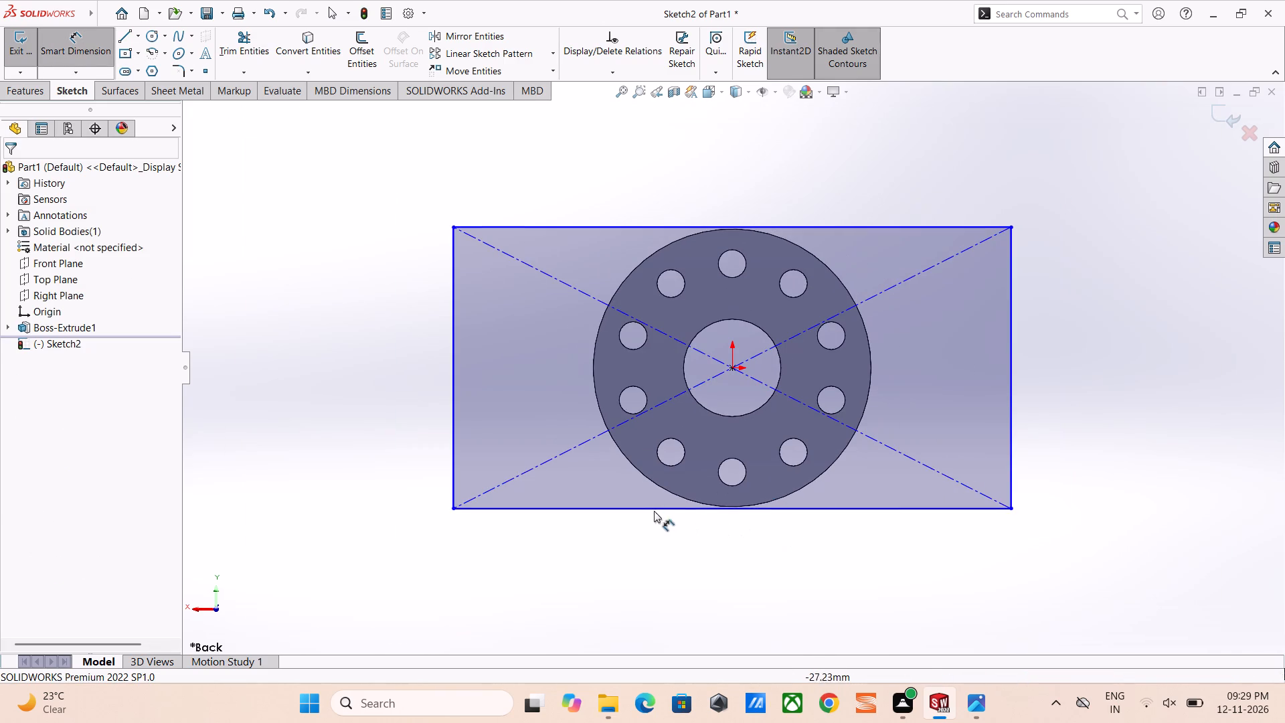
click(651, 507)
click(755, 565)
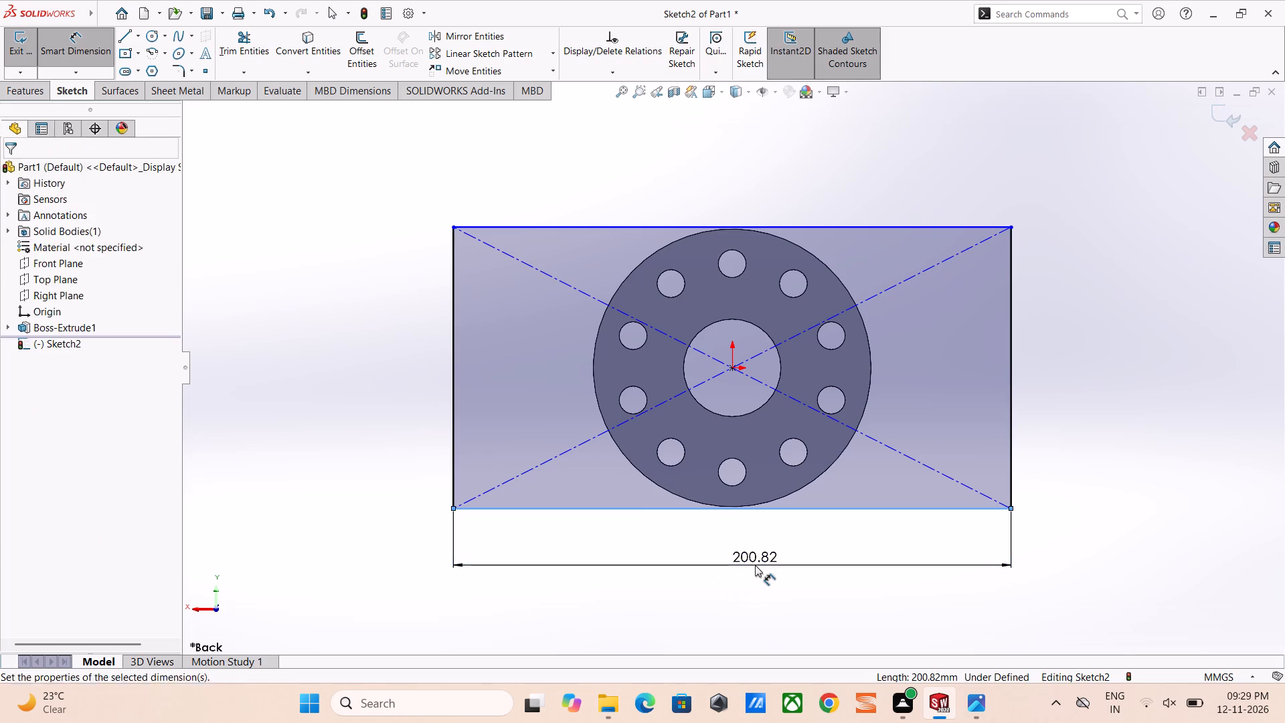
text(200)
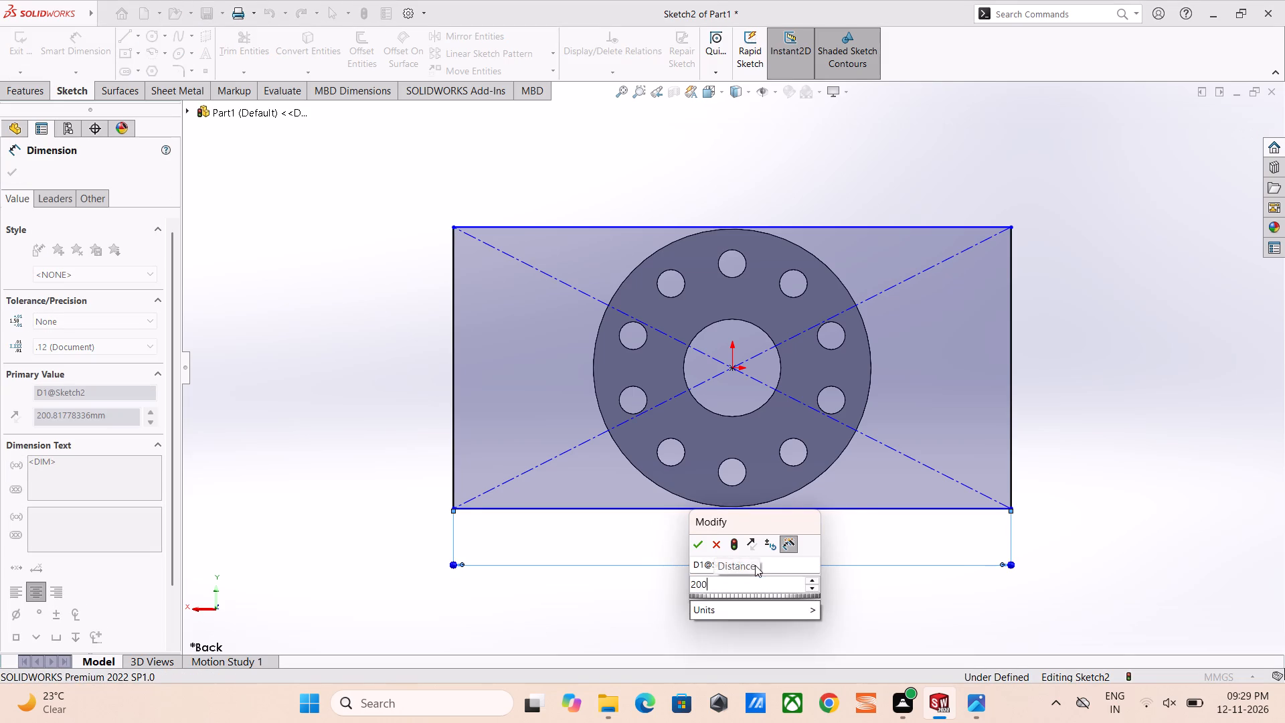
key(Return)
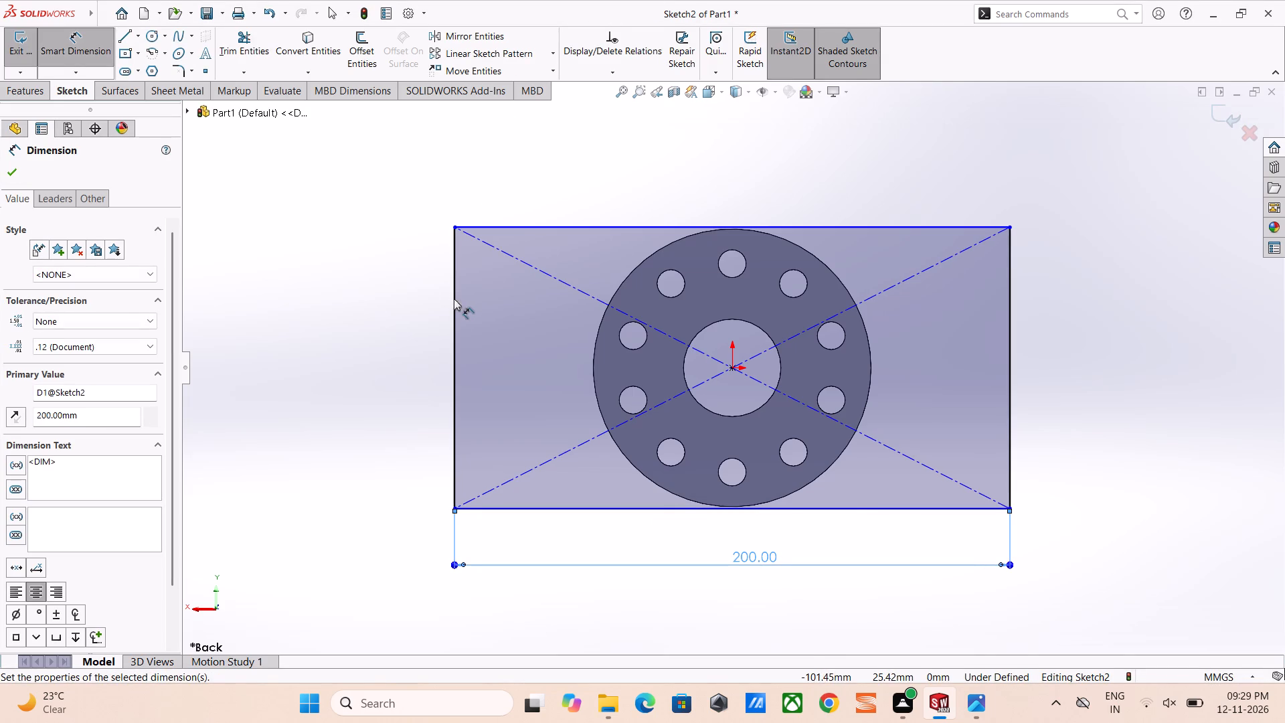
Dimension the rectangle's vertical side as 100 mm.
click(458, 308)
click(421, 314)
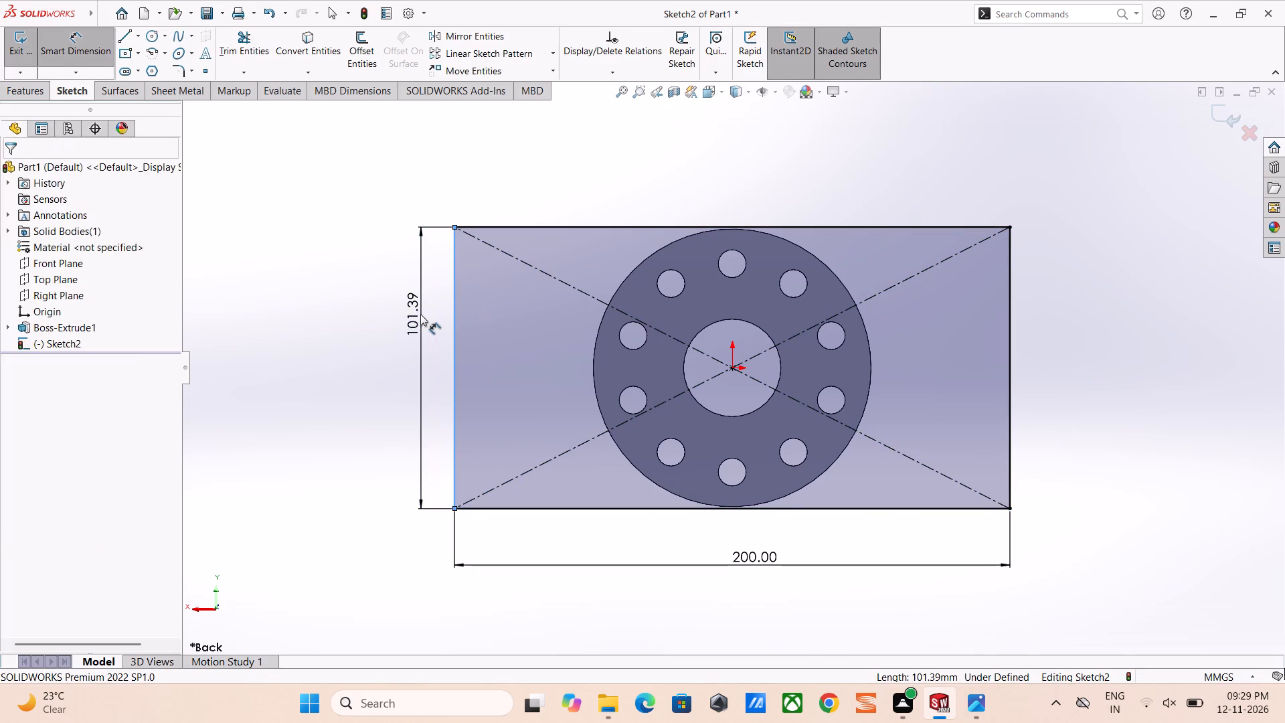
text(100)
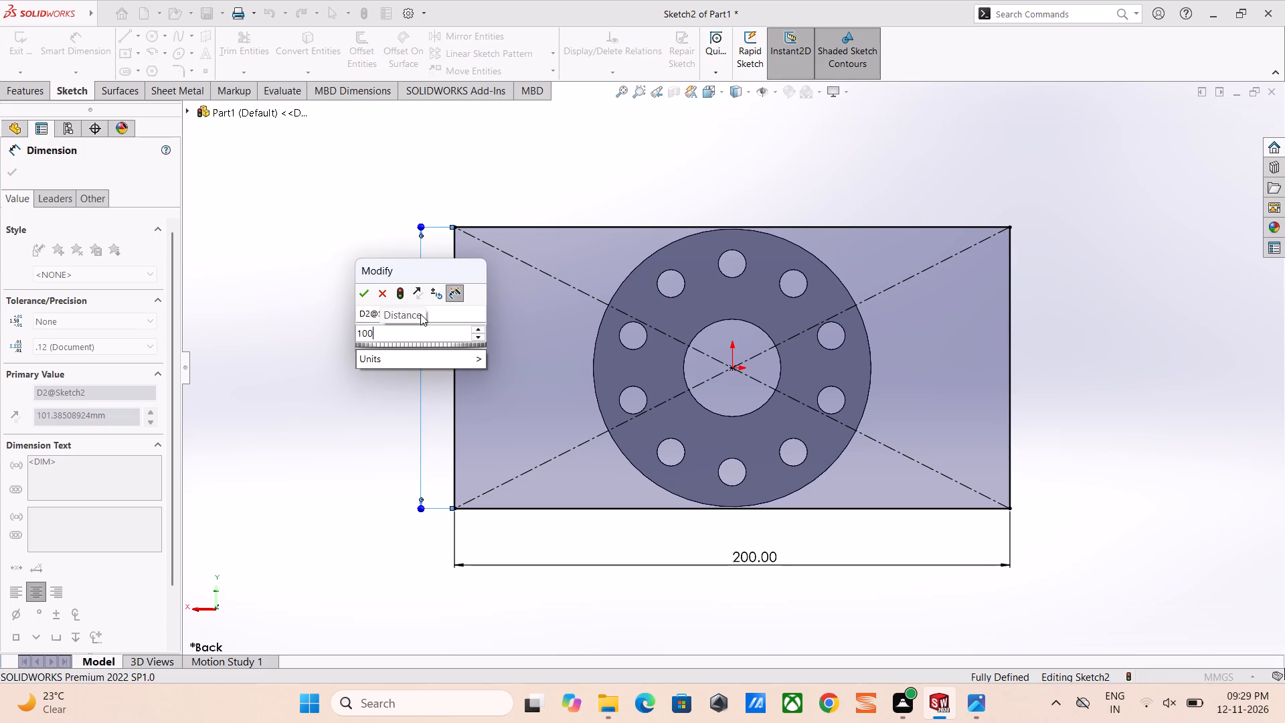
key(Return)
Round all four corners of the rectangle with 10 mm sketch fillets.
scroll(1019, 91, down, 1)
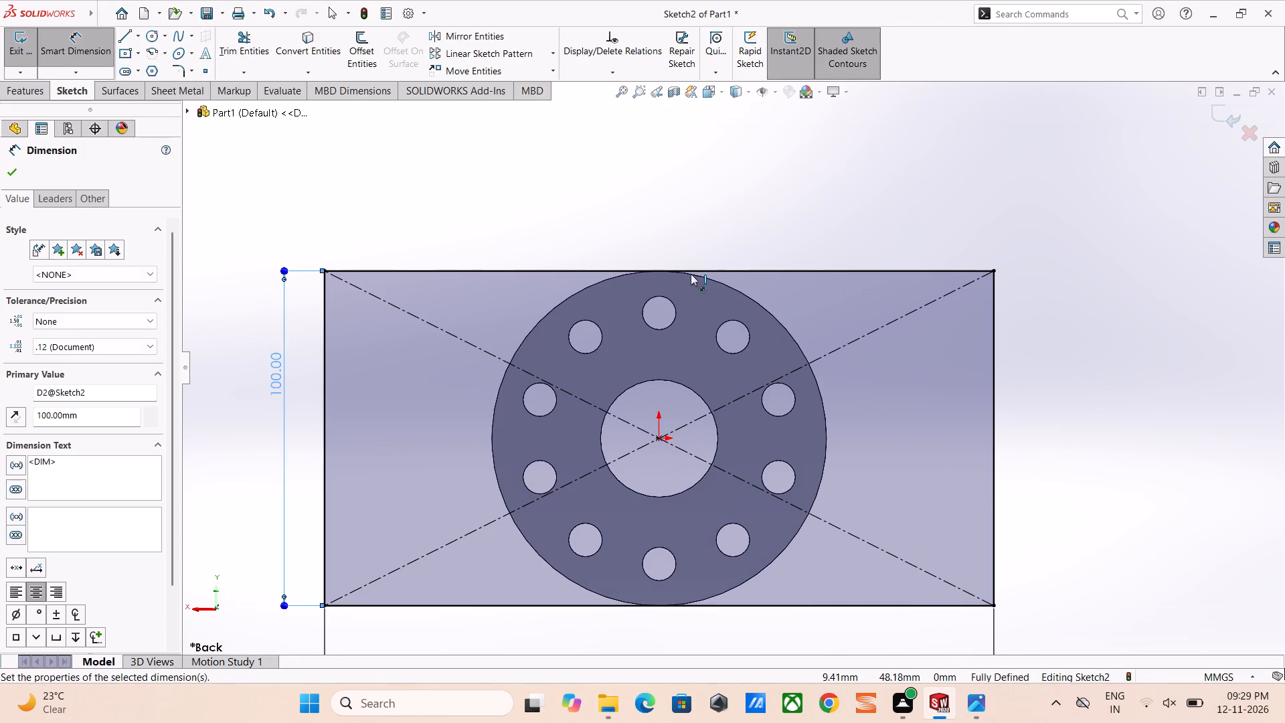
scroll(691, 272, up, 1)
scroll(644, 379, down, 2)
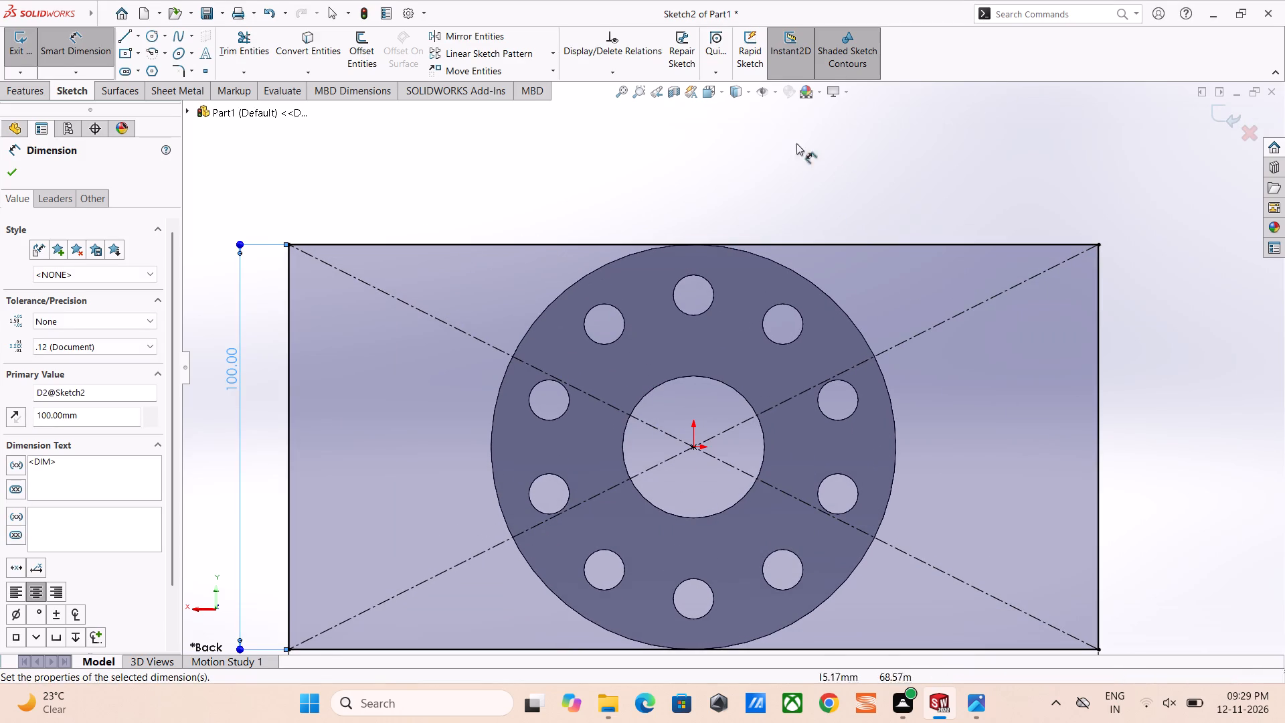
click(172, 64)
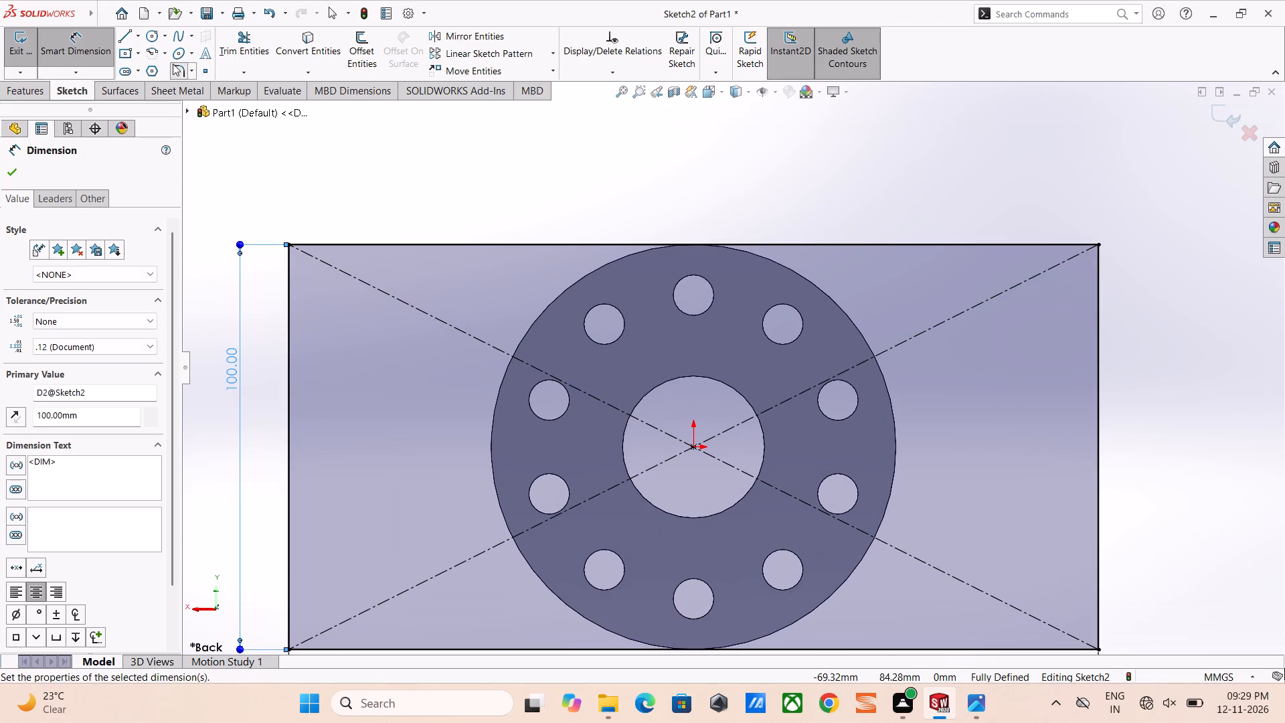
click(290, 248)
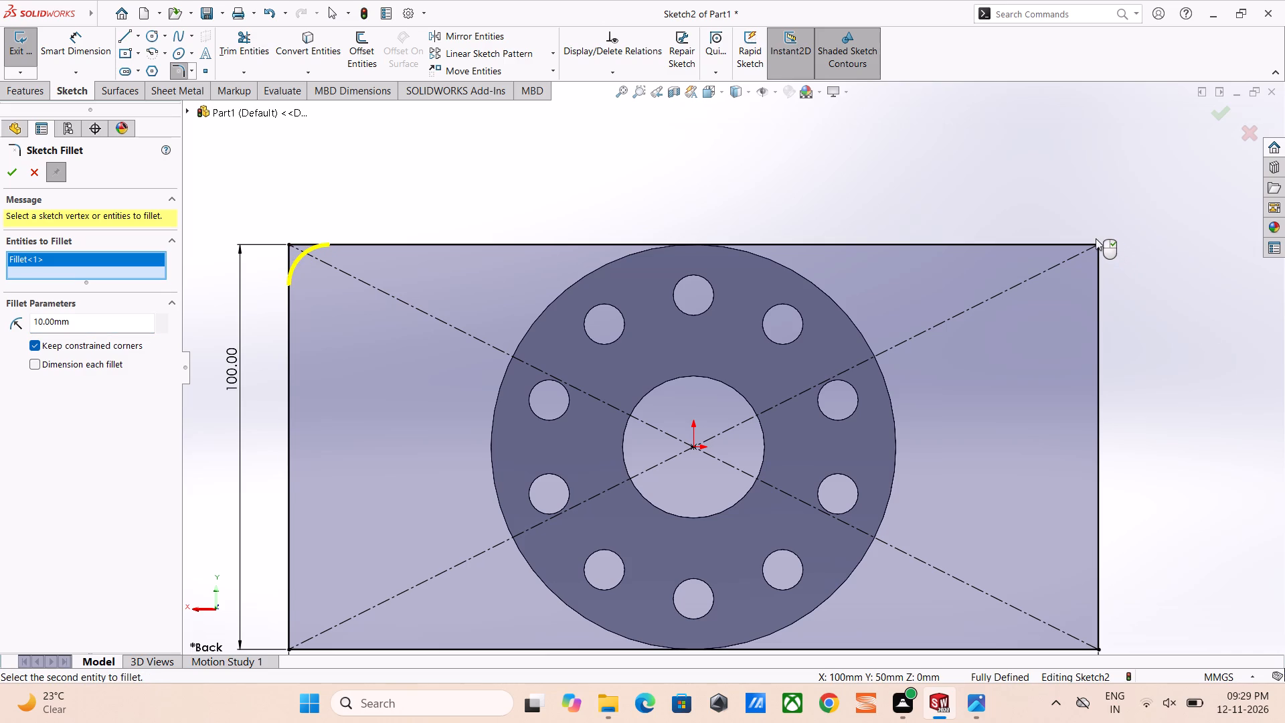
click(1097, 242)
scroll(1084, 276, up, 5)
scroll(942, 323, down, 2)
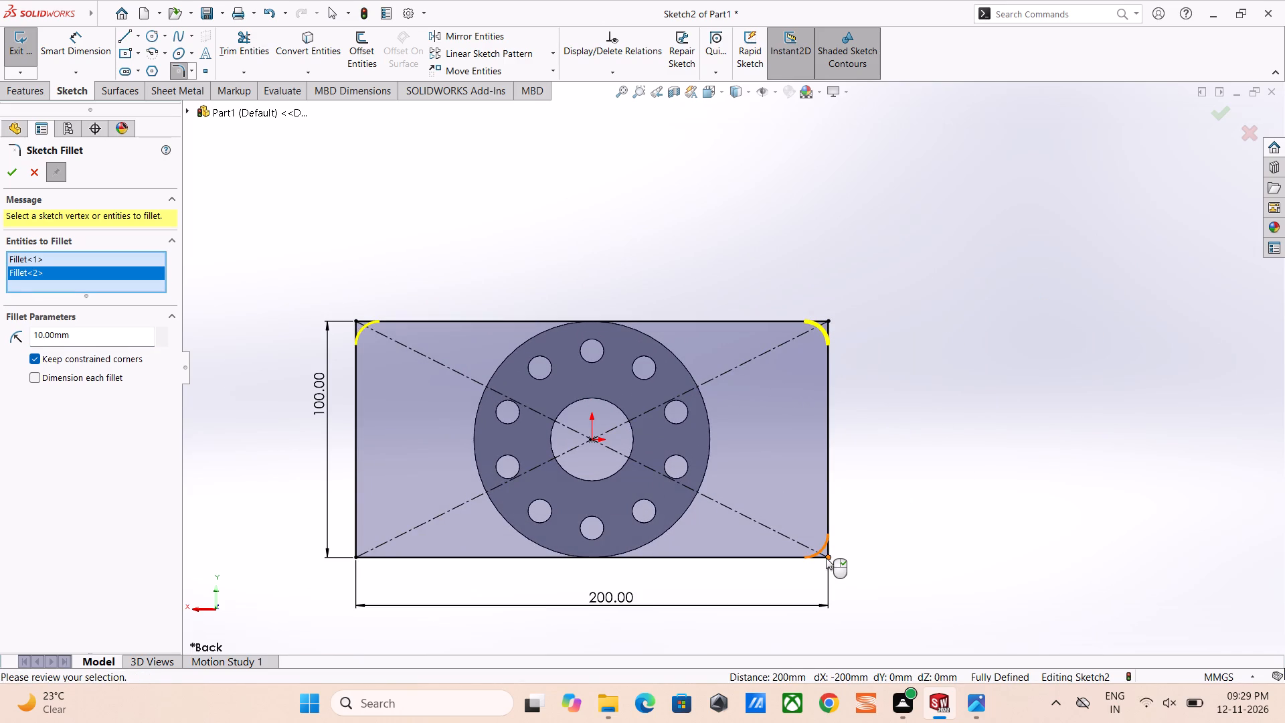
click(826, 558)
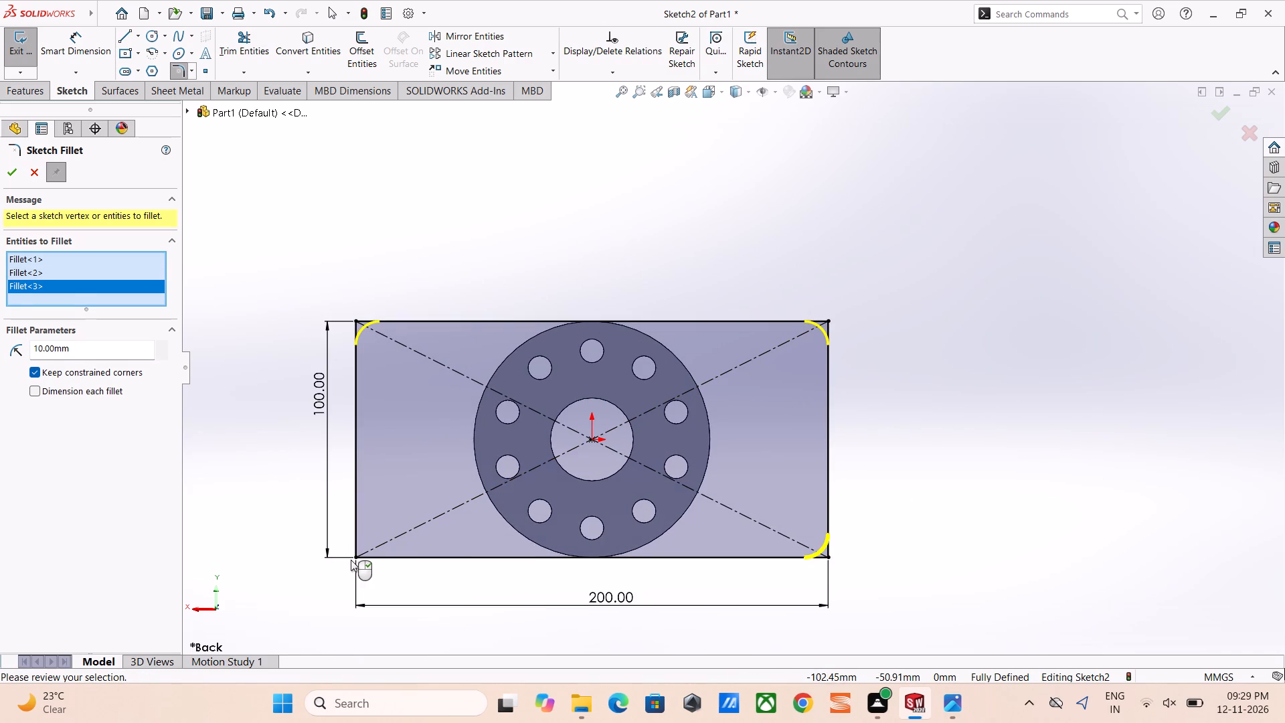
click(357, 556)
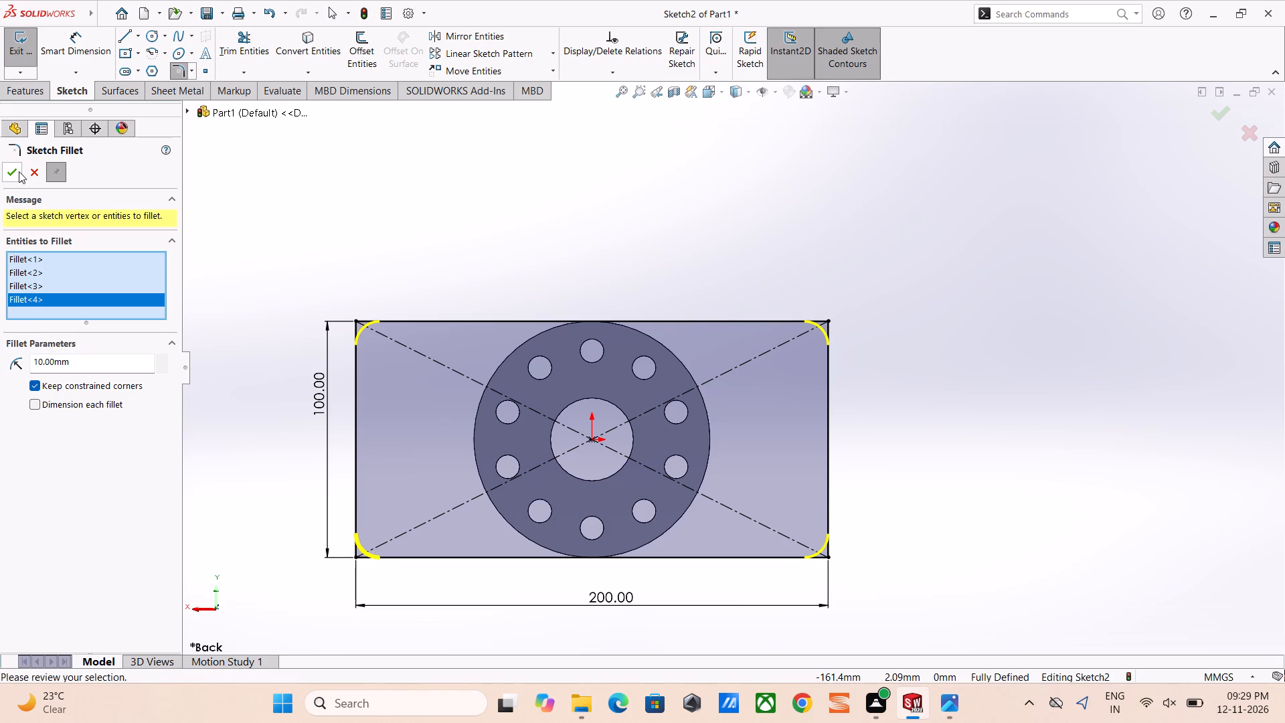
click(19, 171)
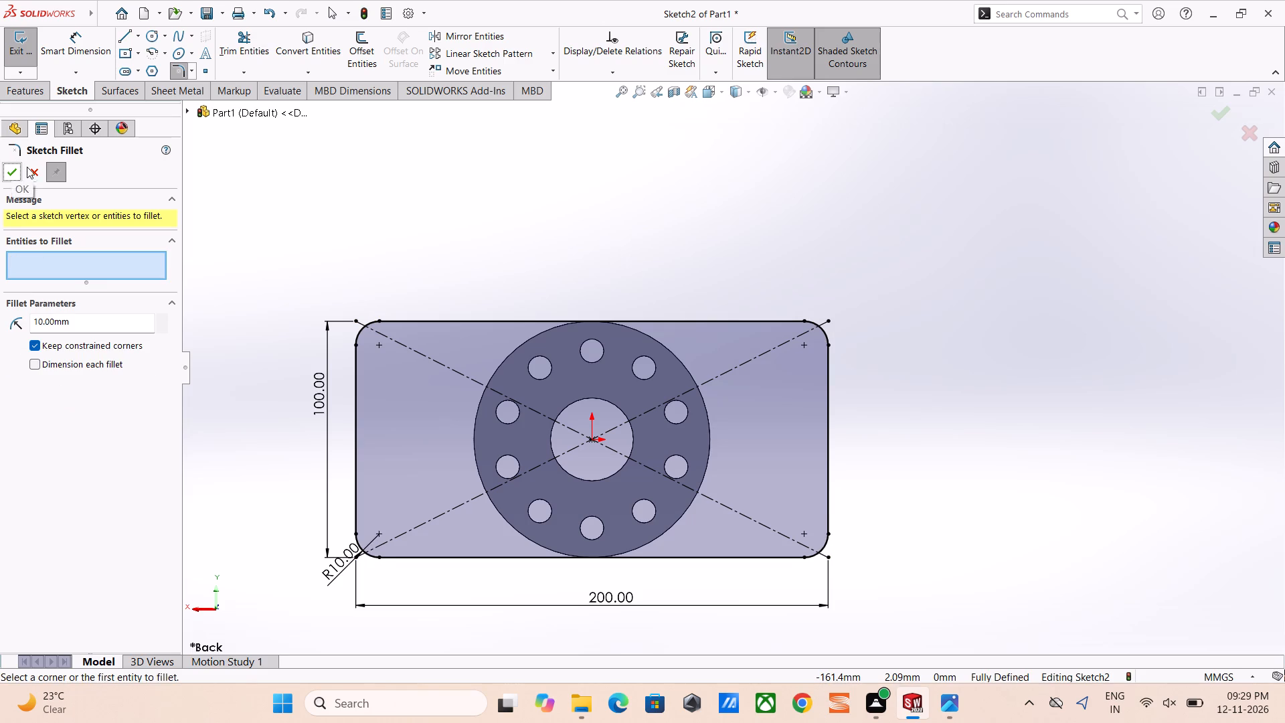
click(35, 167)
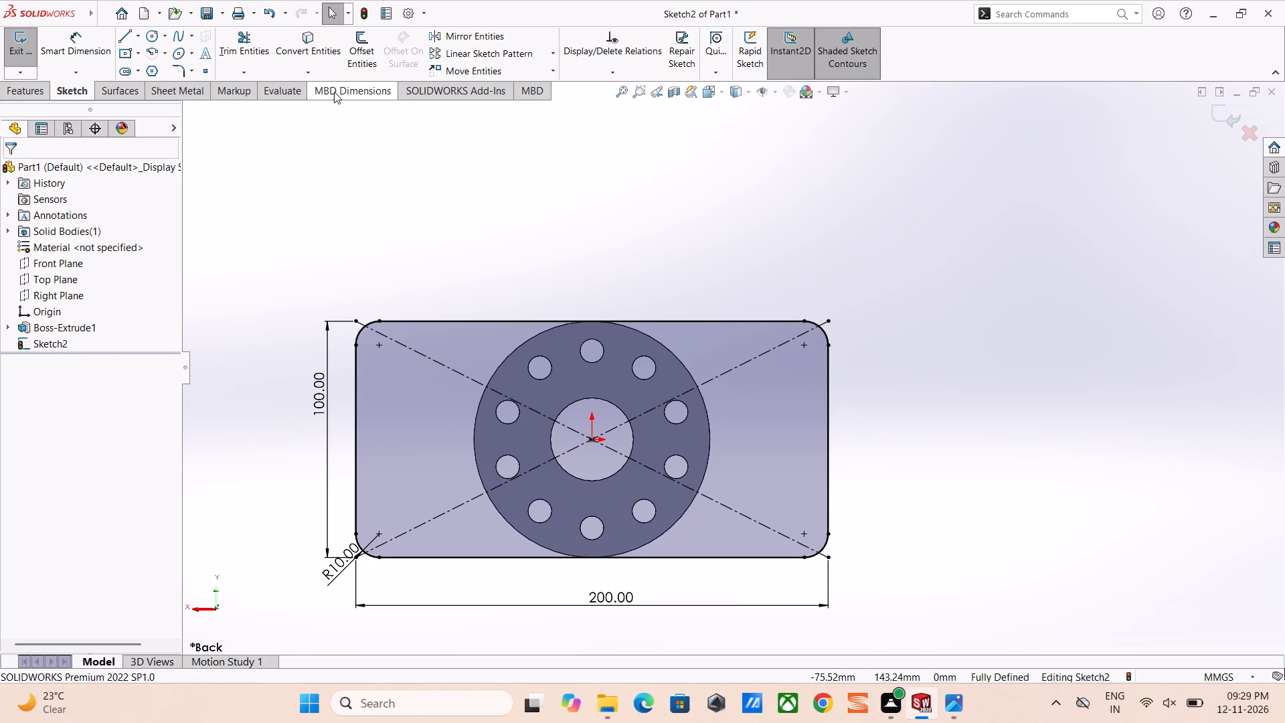
Sketch two connected lines of about 50 mm each, from the rectangle's lower edge up to the flange's outer edge and across to the origin.
click(121, 37)
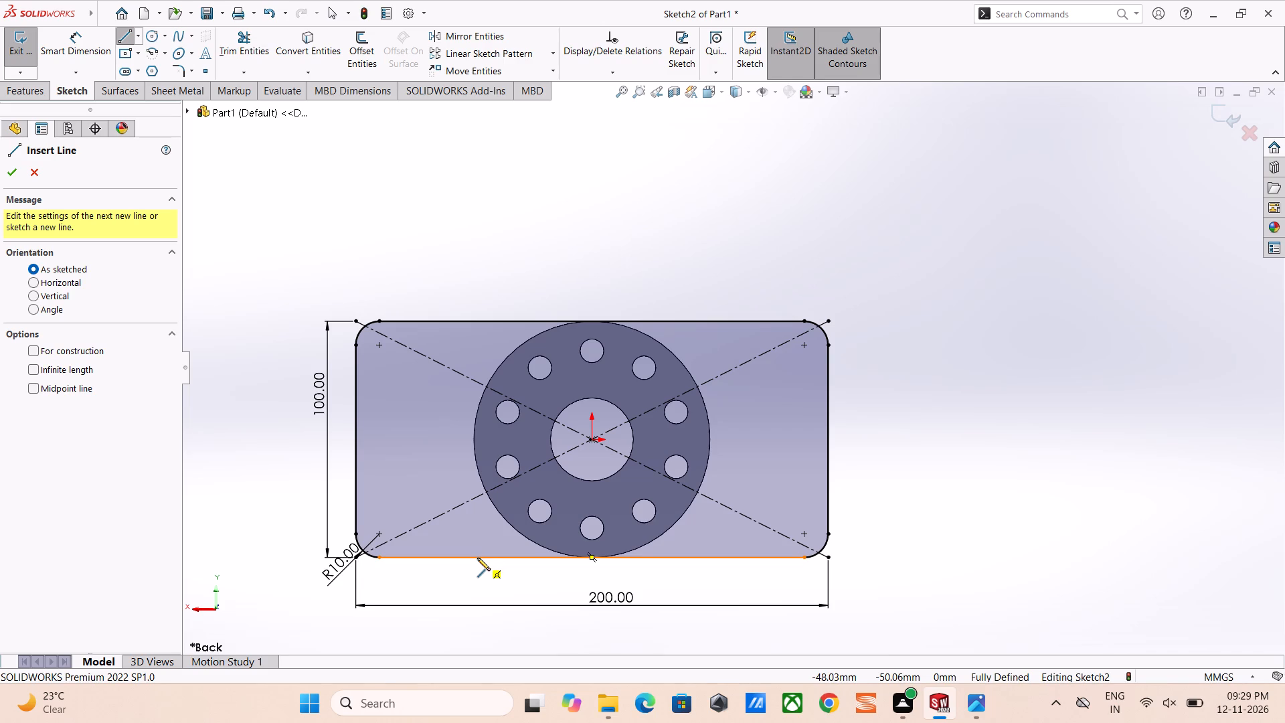
click(477, 558)
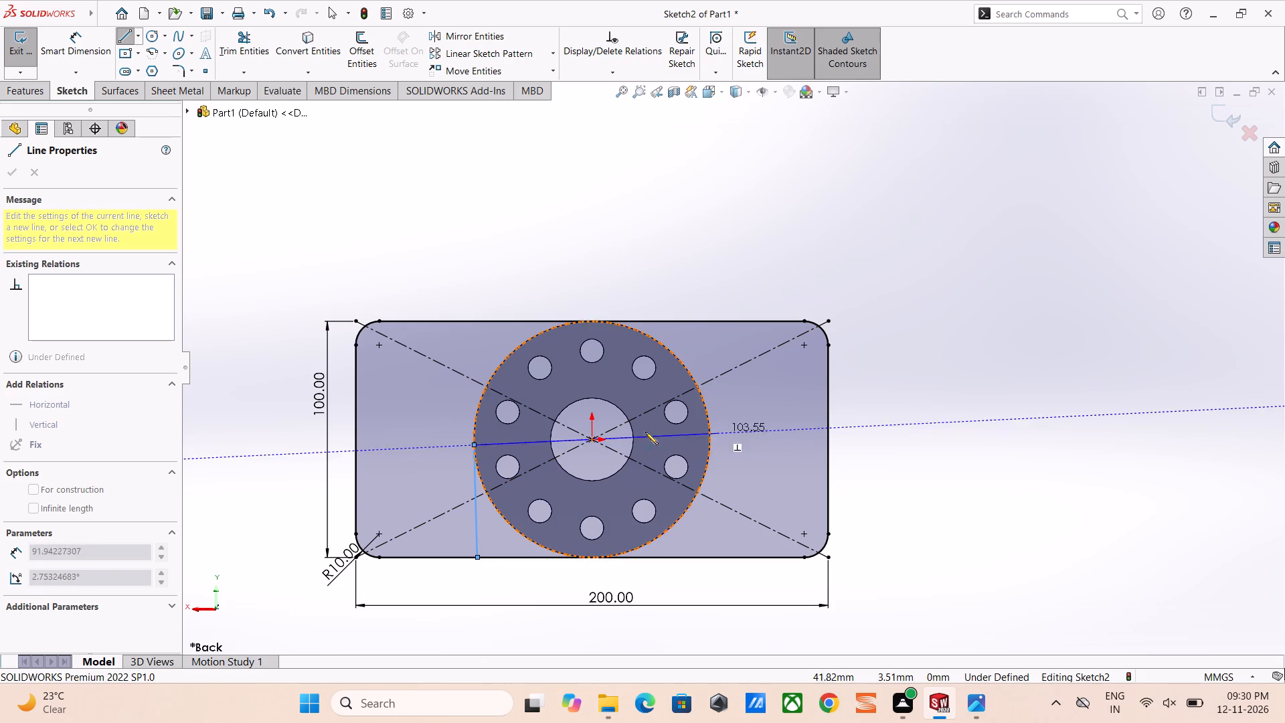
click(592, 438)
scroll(543, 455, down, 2)
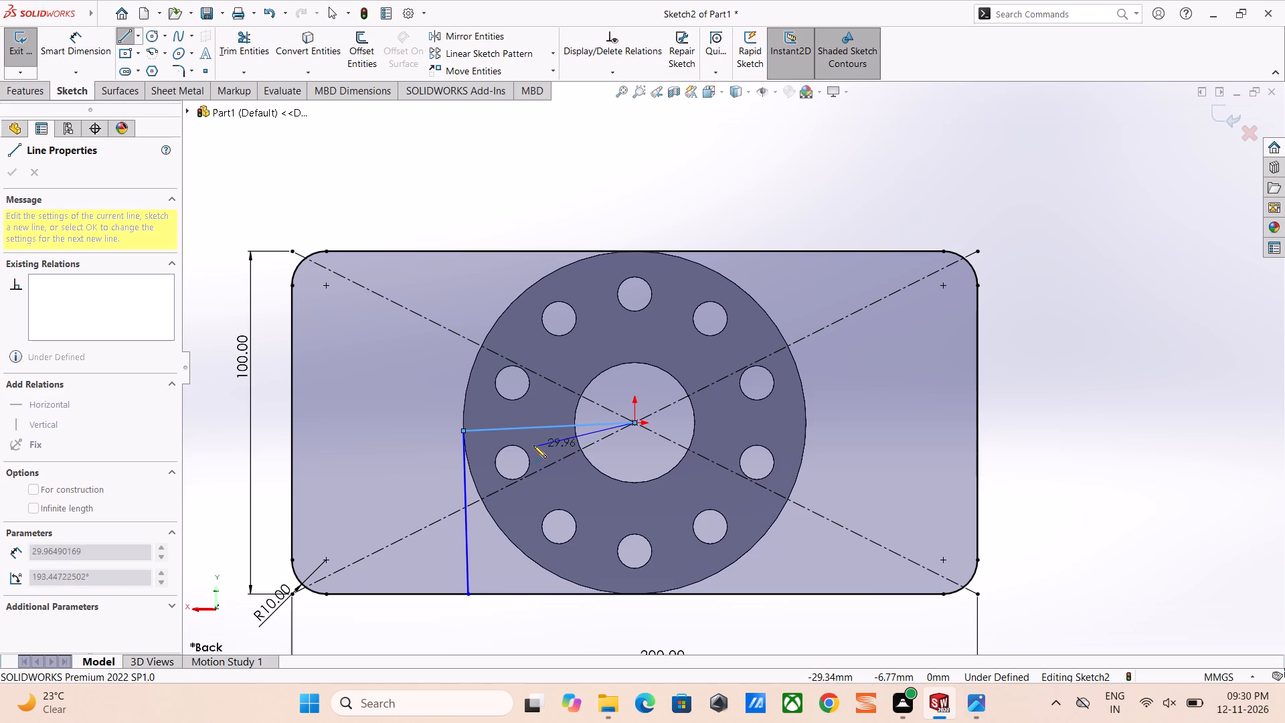
key(Escape)
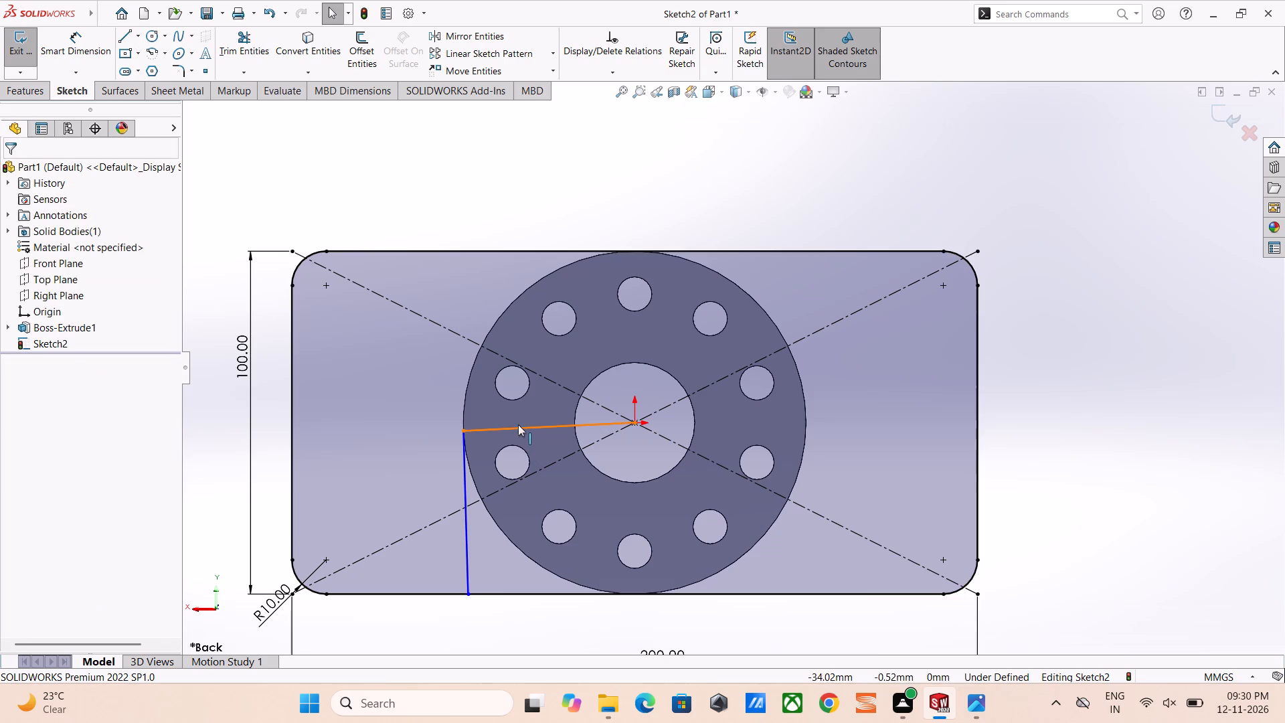
Add a horizontal relation to the line ending at the origin and a vertical relation to the line rising from the lower edge.
click(518, 424)
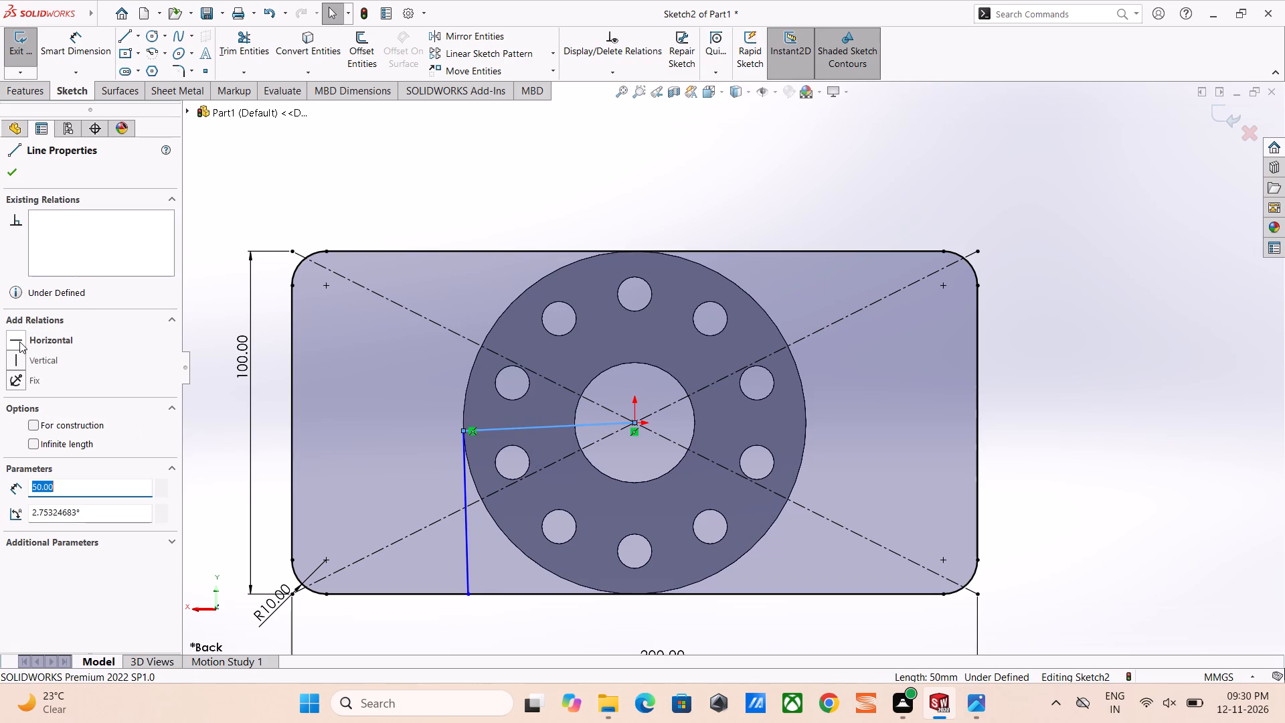
click(19, 337)
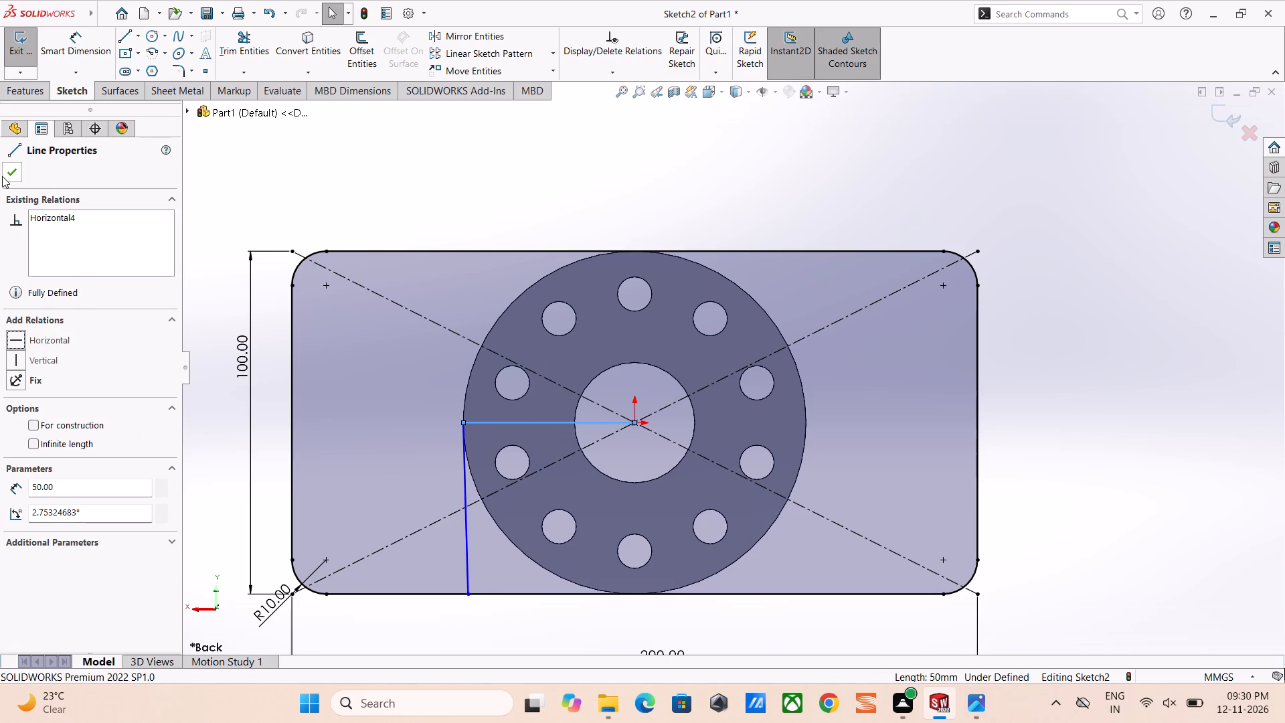
click(6, 167)
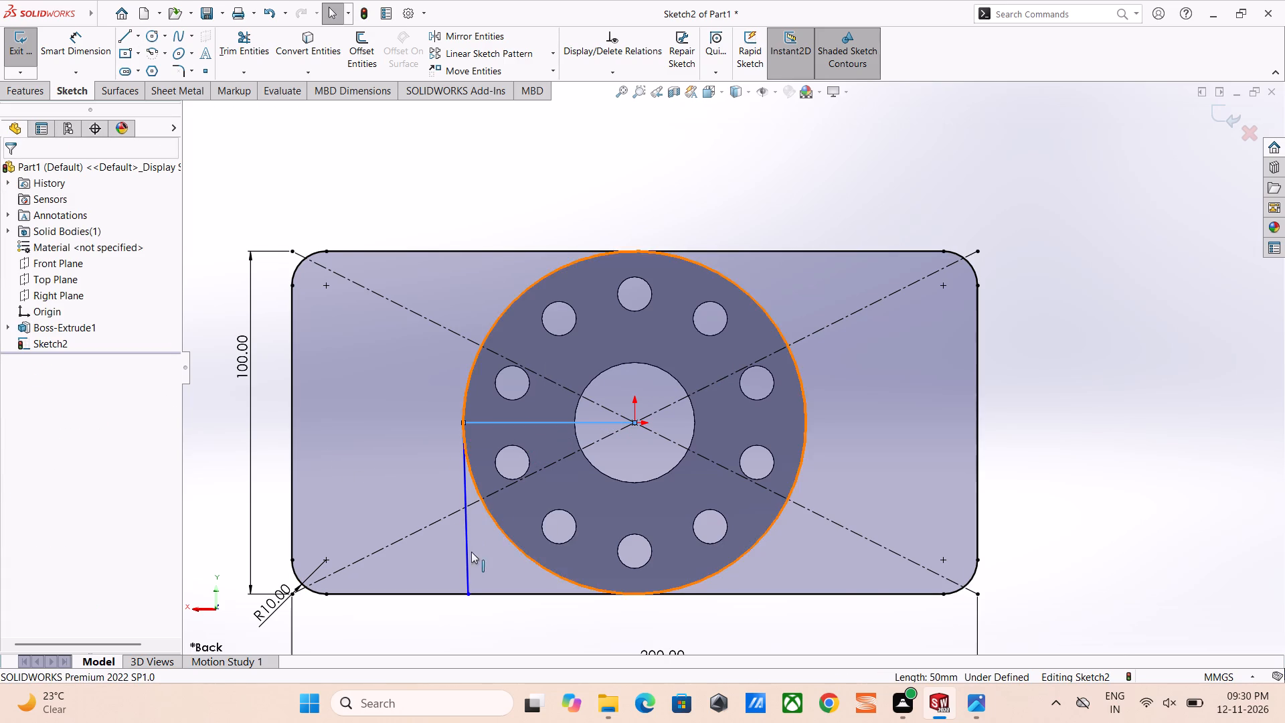
click(470, 553)
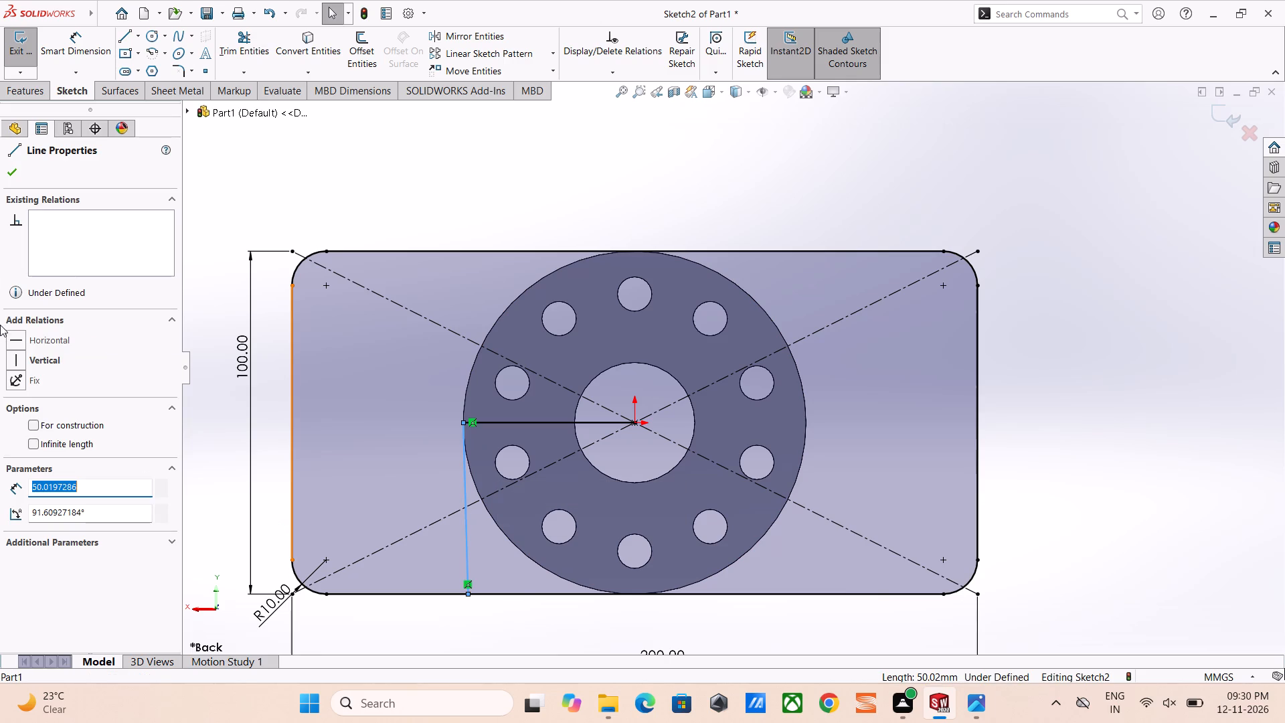
click(13, 357)
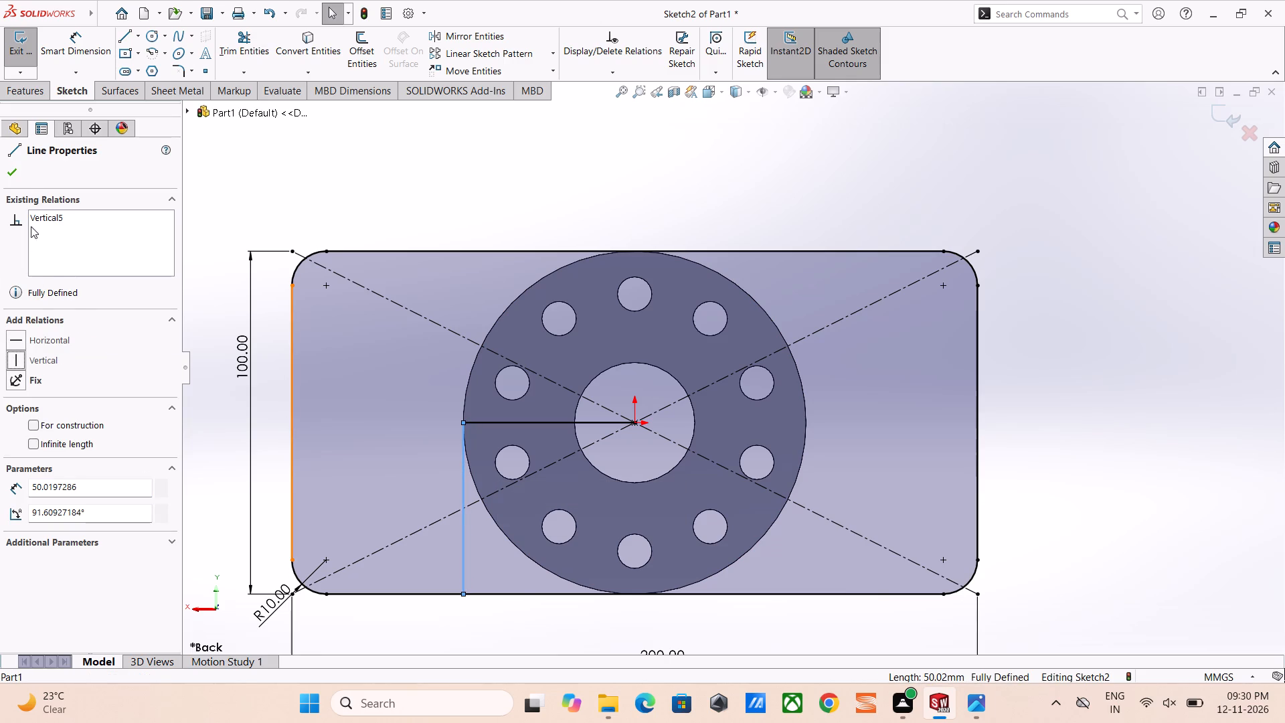
click(13, 172)
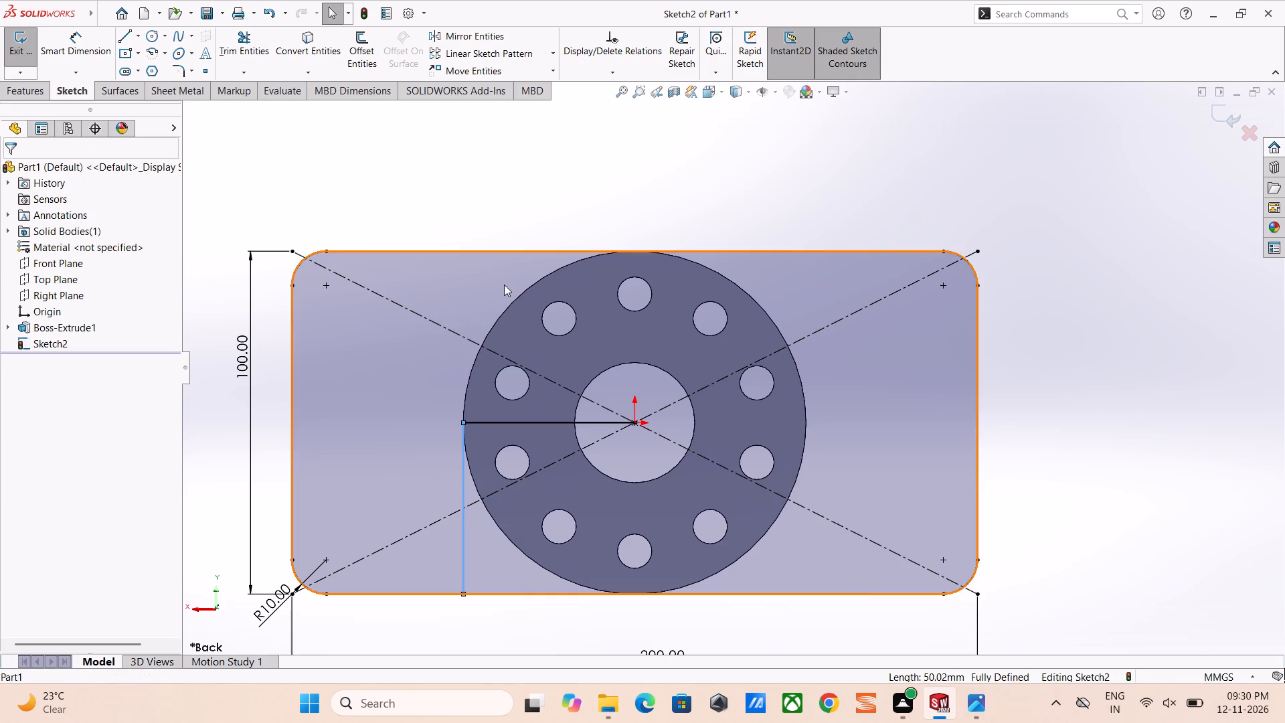
click(521, 206)
Apply a 10 mm sketch fillet to the corner where the vertical and horizontal lines meet.
scroll(537, 554, up, 2)
scroll(604, 440, down, 2)
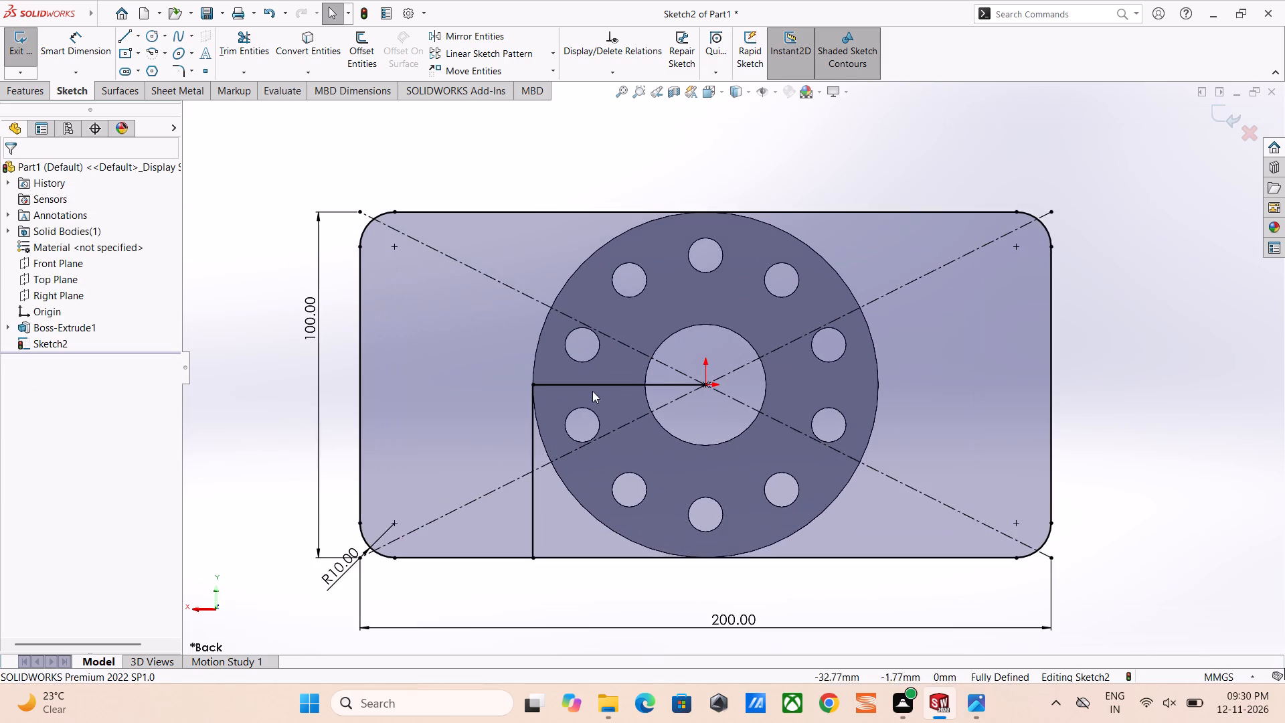
scroll(616, 388, down, 1)
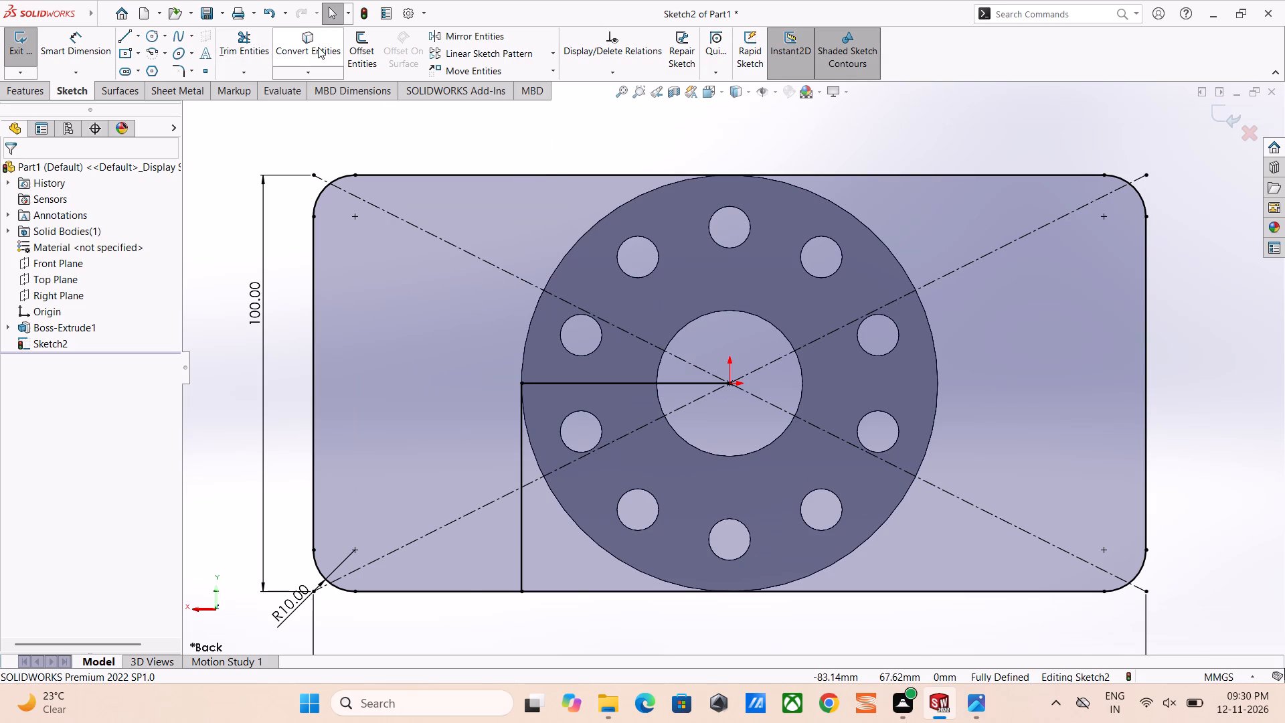
click(181, 74)
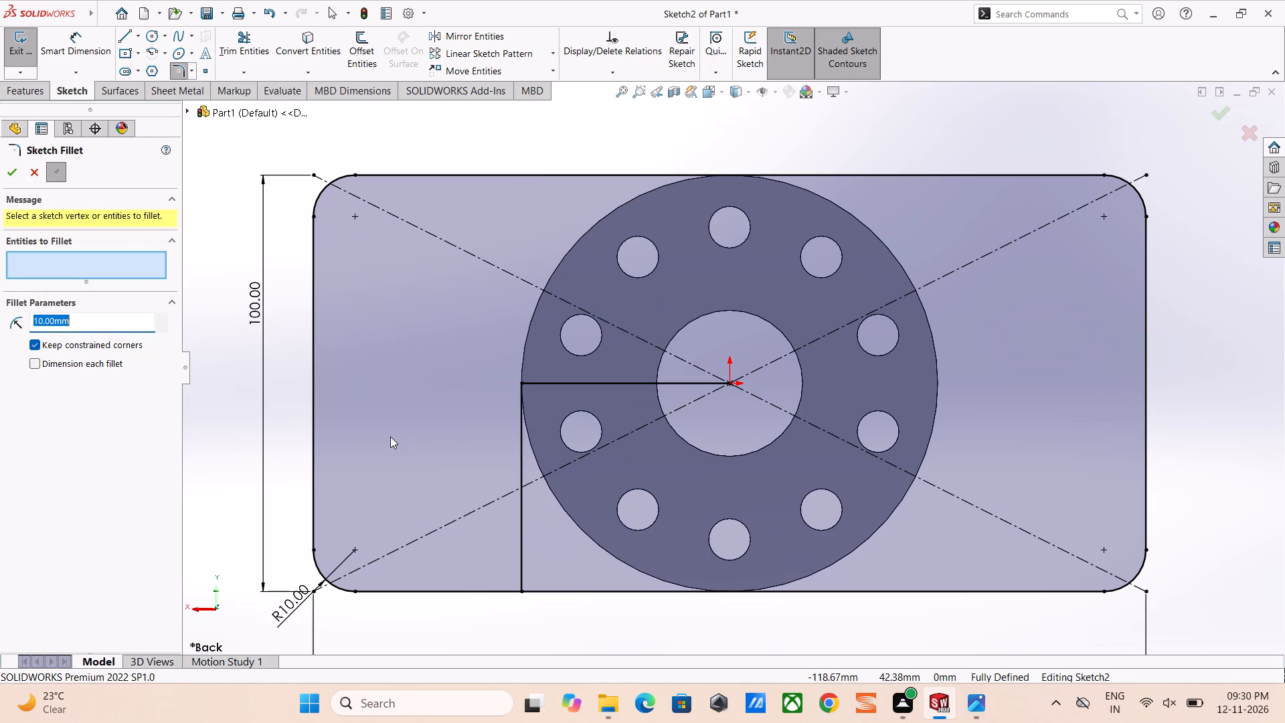
click(521, 381)
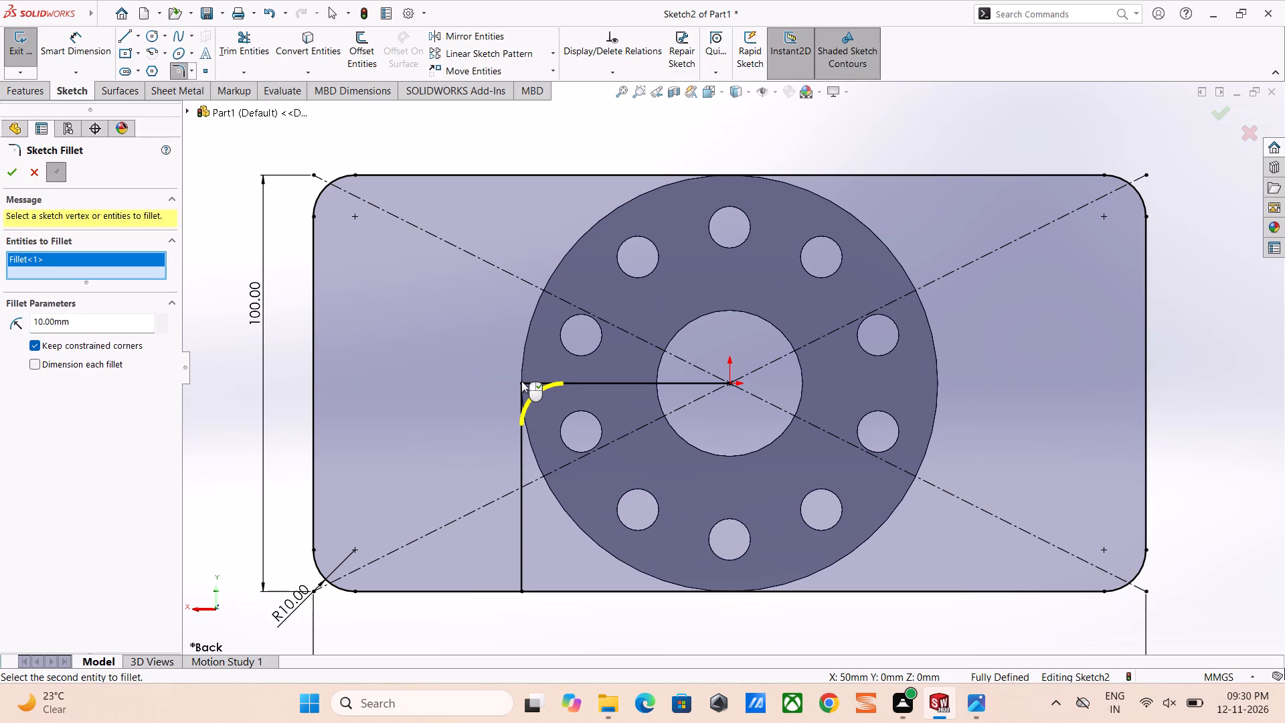
click(7, 173)
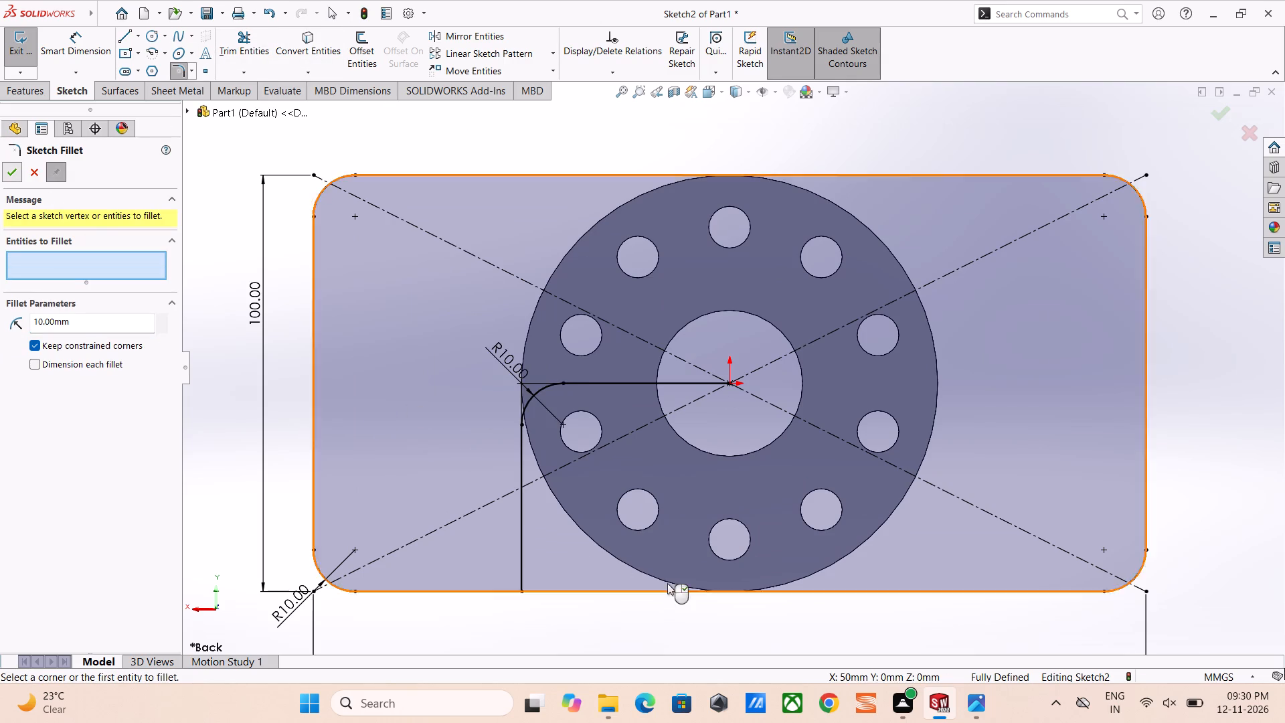
Draw a vertical centerline about 53 mm long from just above the rectangle's upper edge down to the origin.
scroll(673, 583, up, 2)
scroll(793, 368, down, 2)
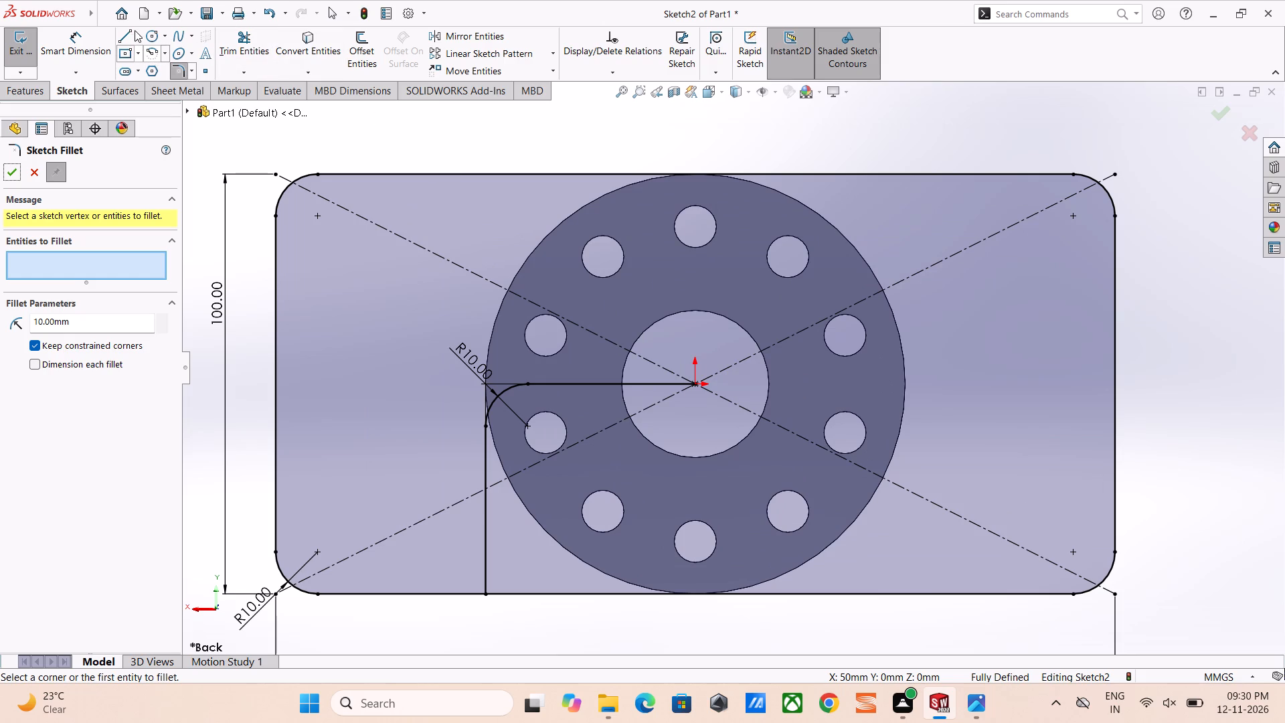
click(139, 33)
click(139, 68)
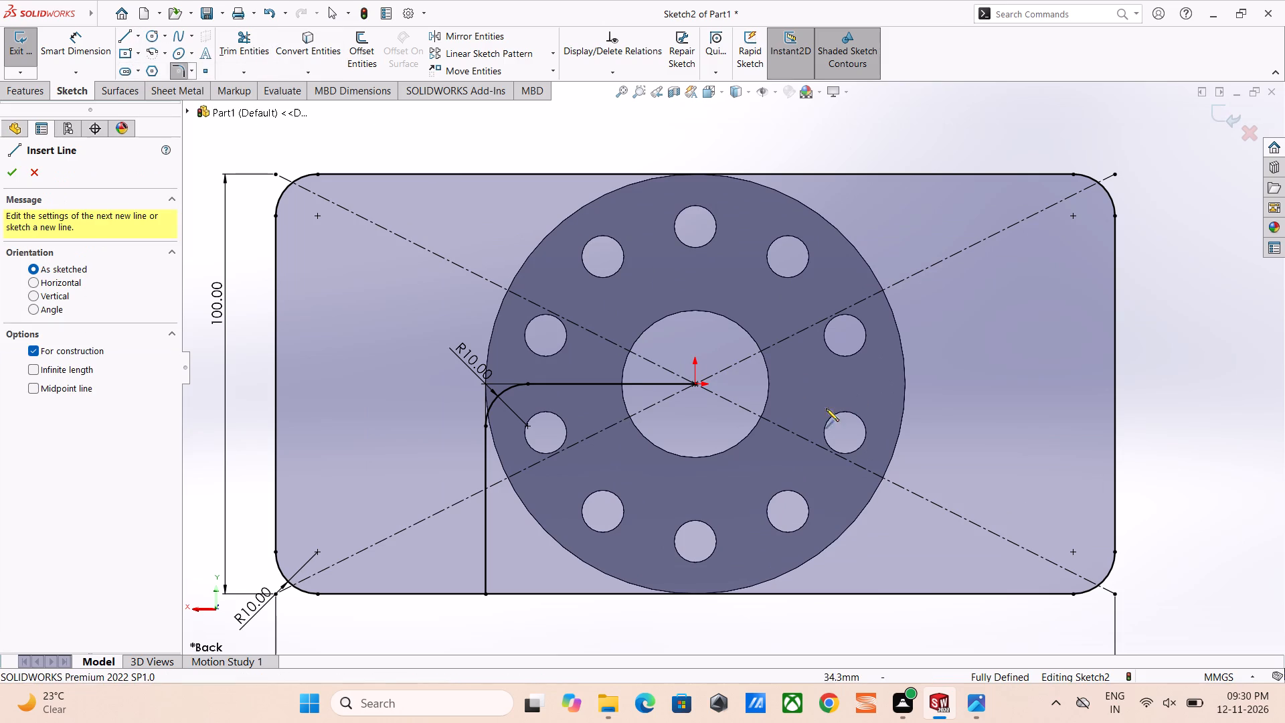
click(697, 161)
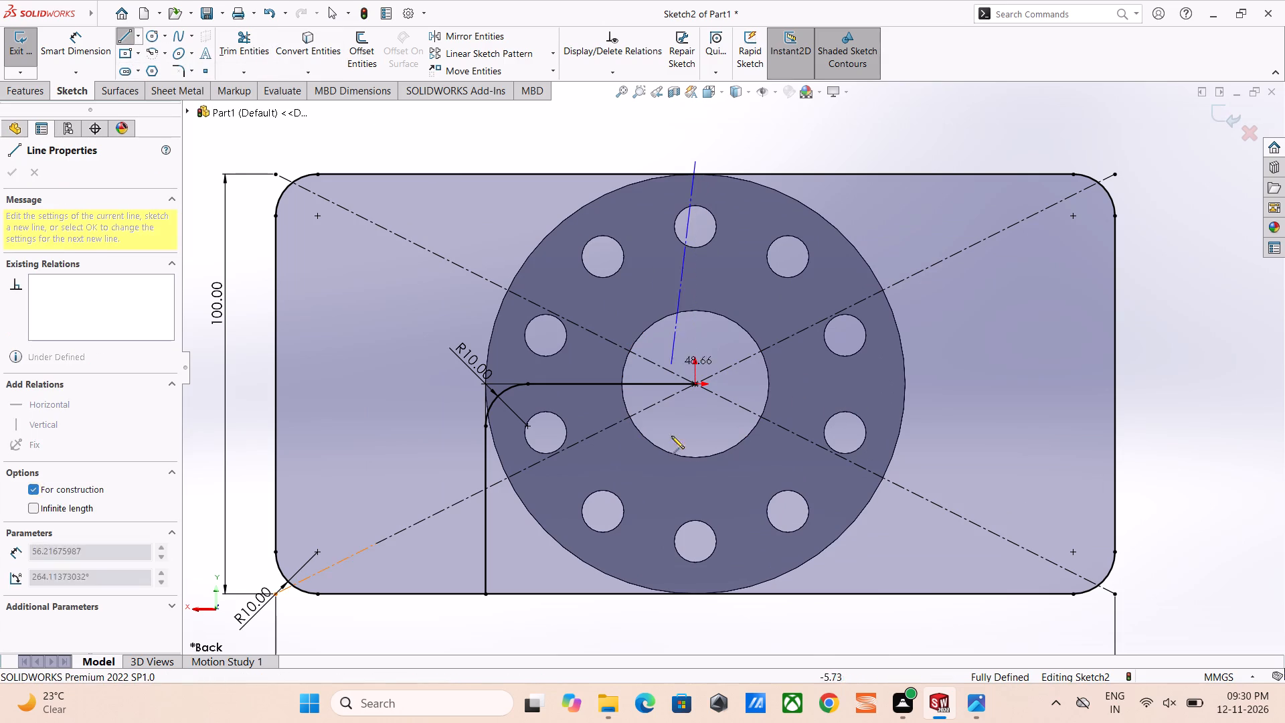
click(695, 385)
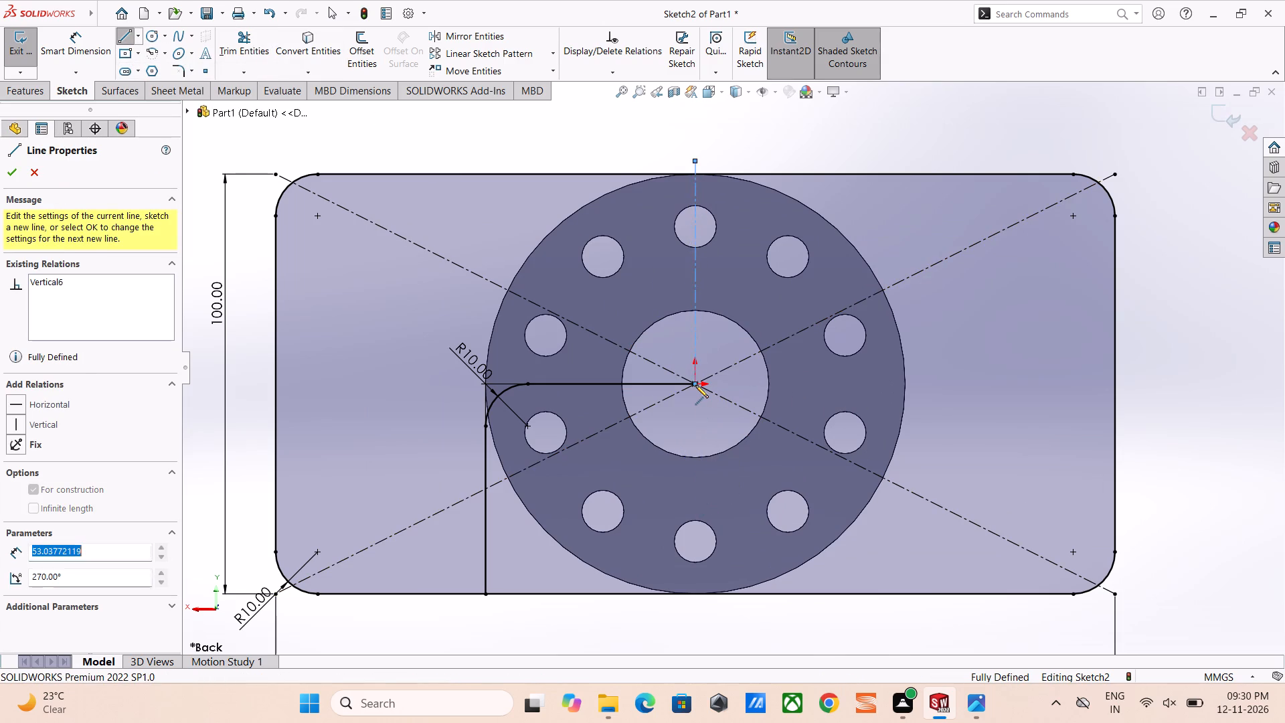
scroll(695, 385, down, 2)
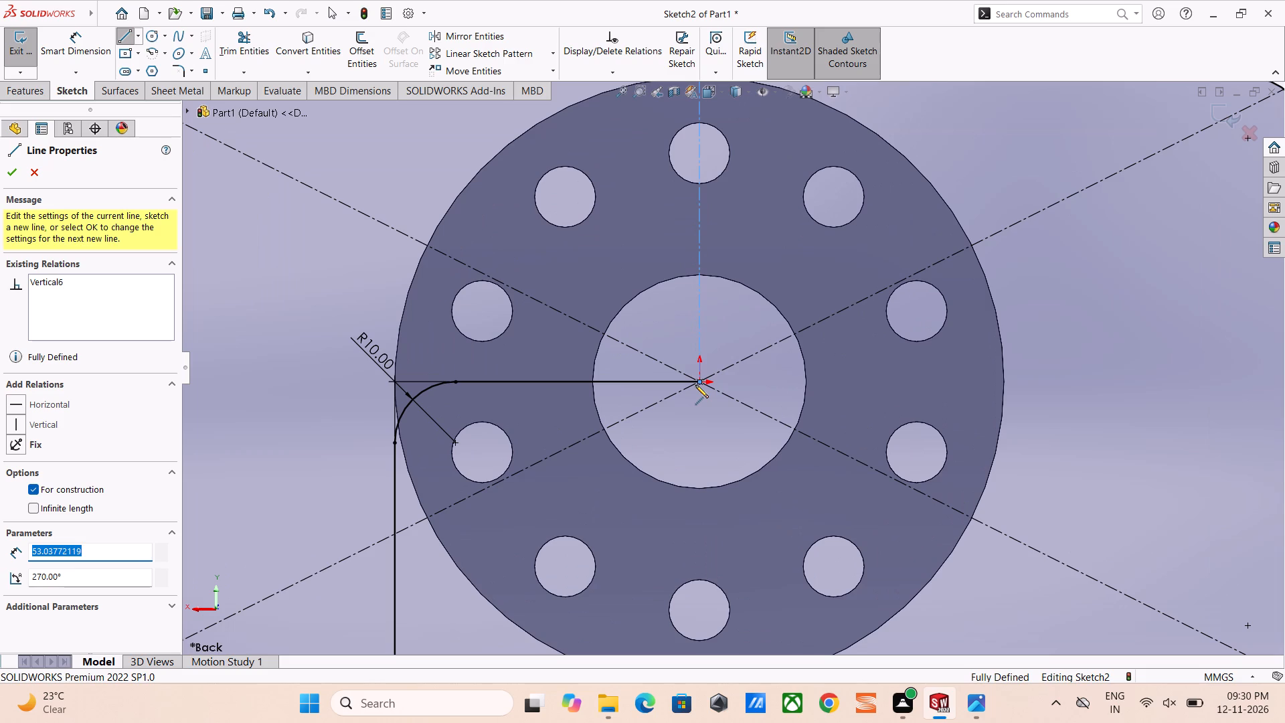
key(Escape)
Mirror the notch's vertical line, corner arc and horizontal line about the vertical centerline.
scroll(751, 390, up, 4)
scroll(705, 416, down, 2)
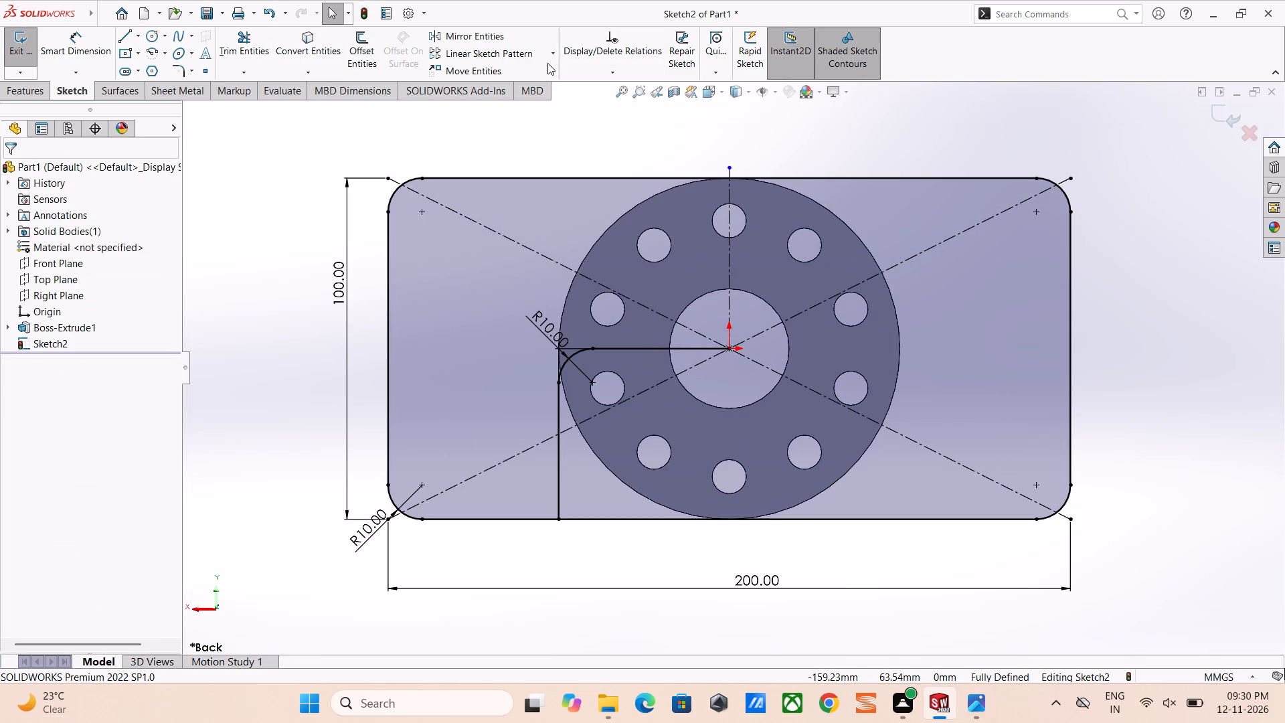
click(485, 41)
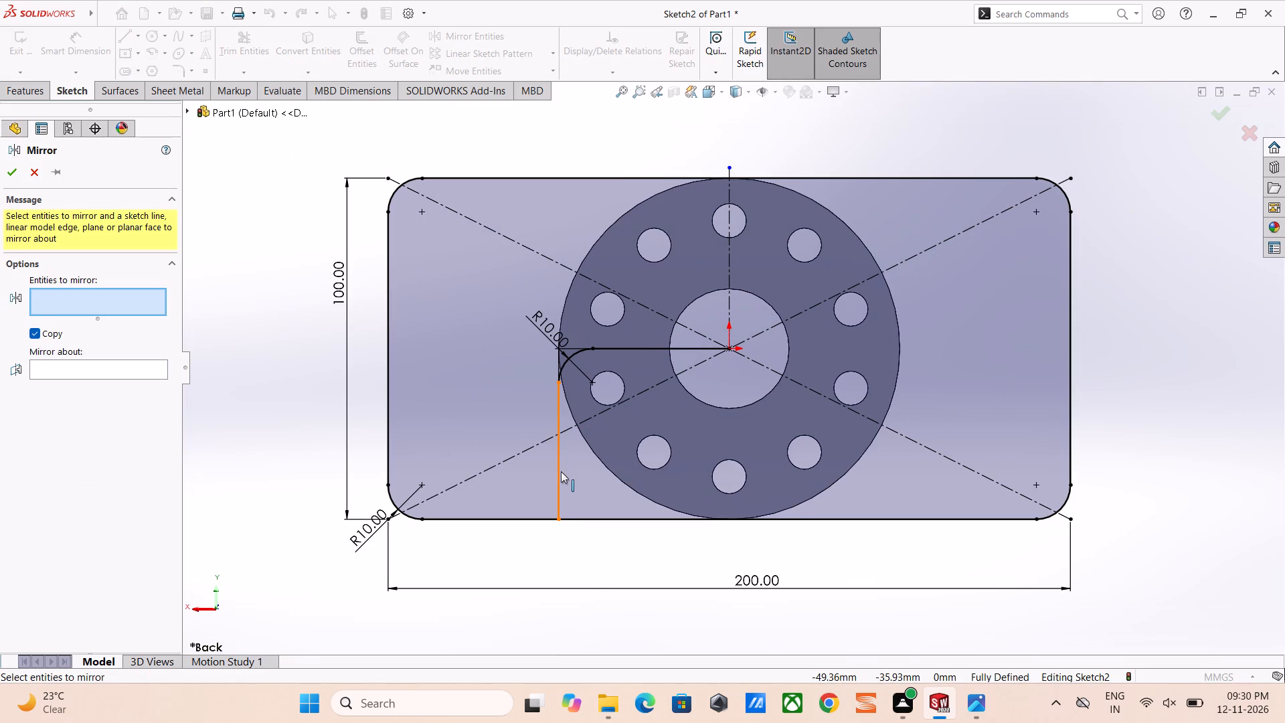
click(561, 471)
click(562, 370)
click(608, 350)
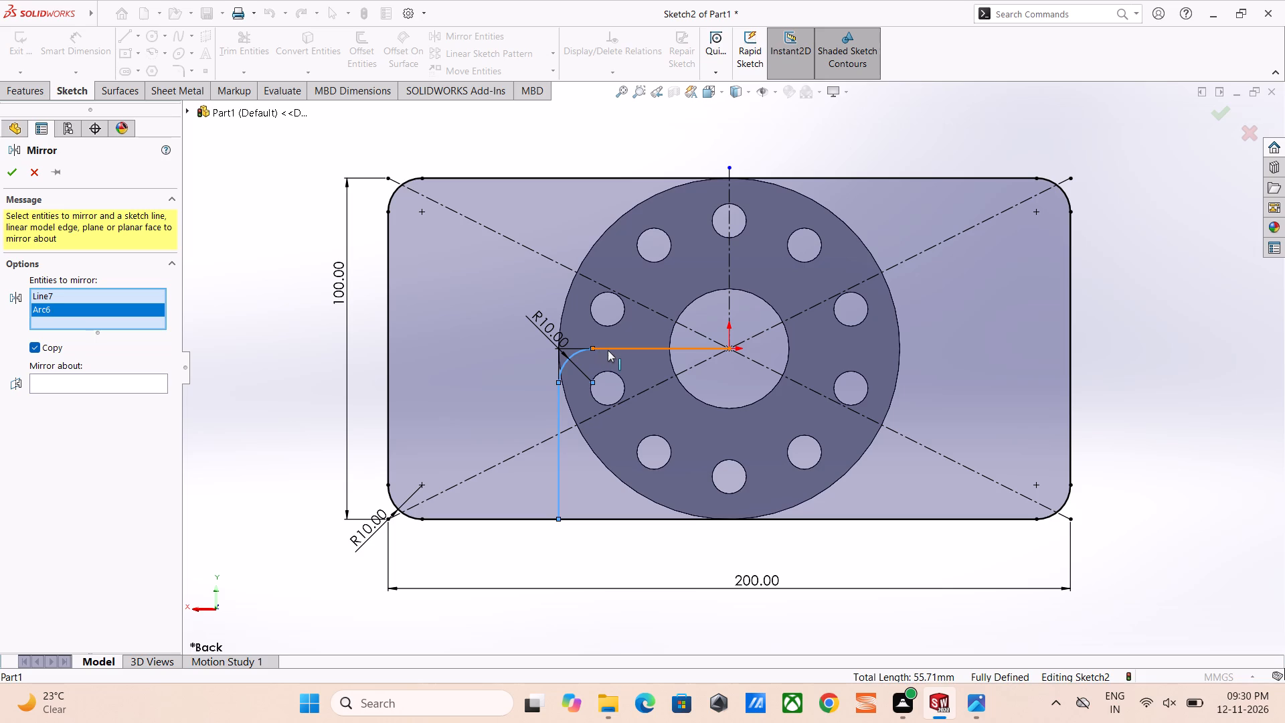
click(107, 399)
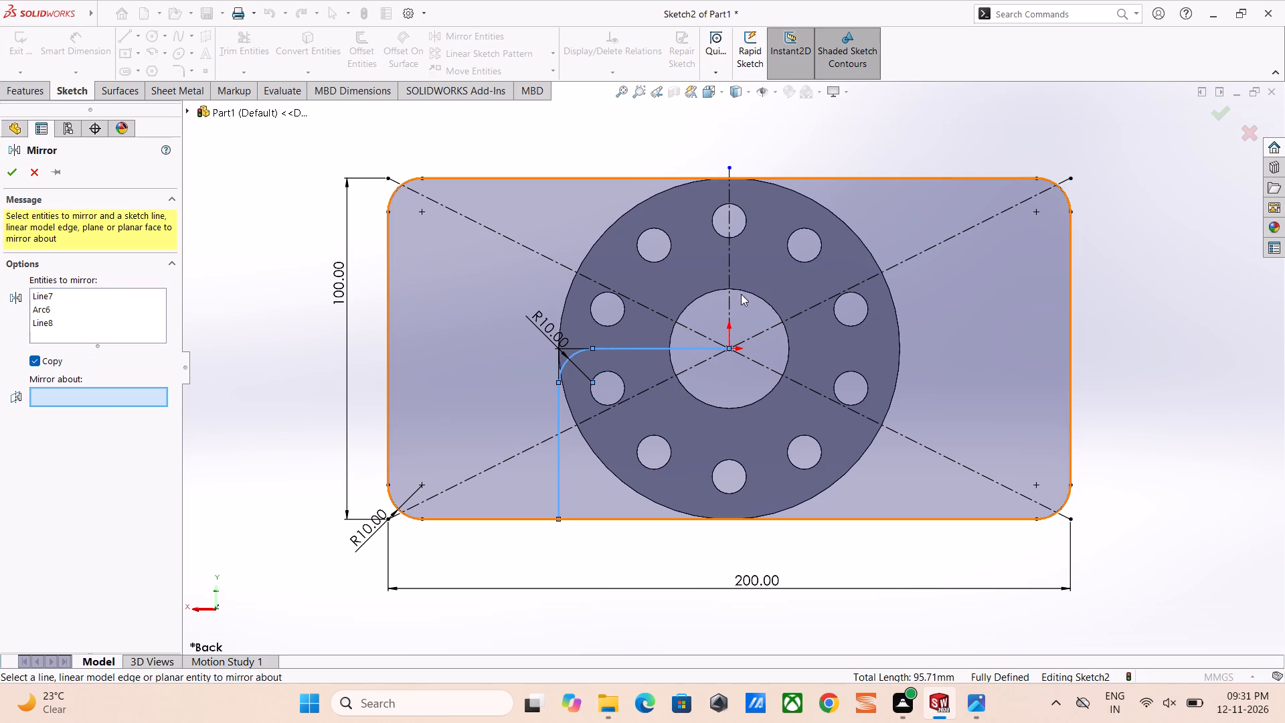
click(728, 301)
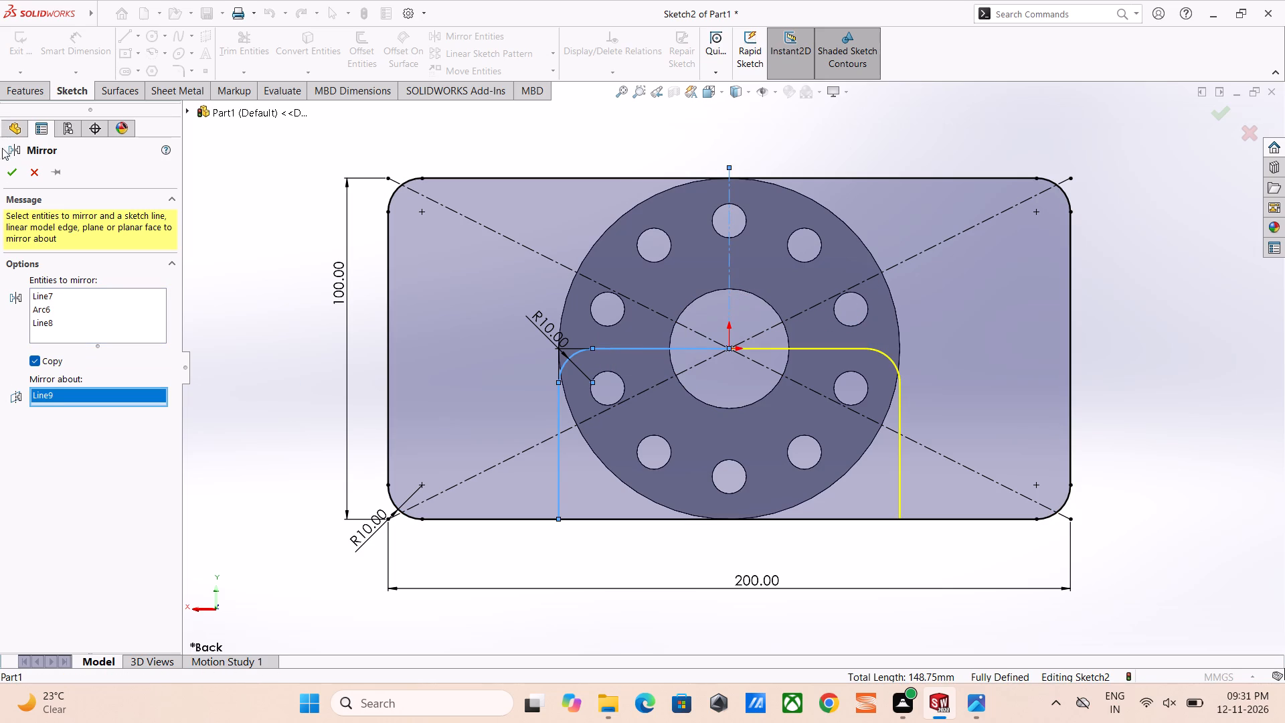
click(10, 170)
Trim away the rectangle's lower edge between the notch's two vertical lines using Trim to closest.
scroll(740, 291, up, 3)
scroll(746, 342, down, 2)
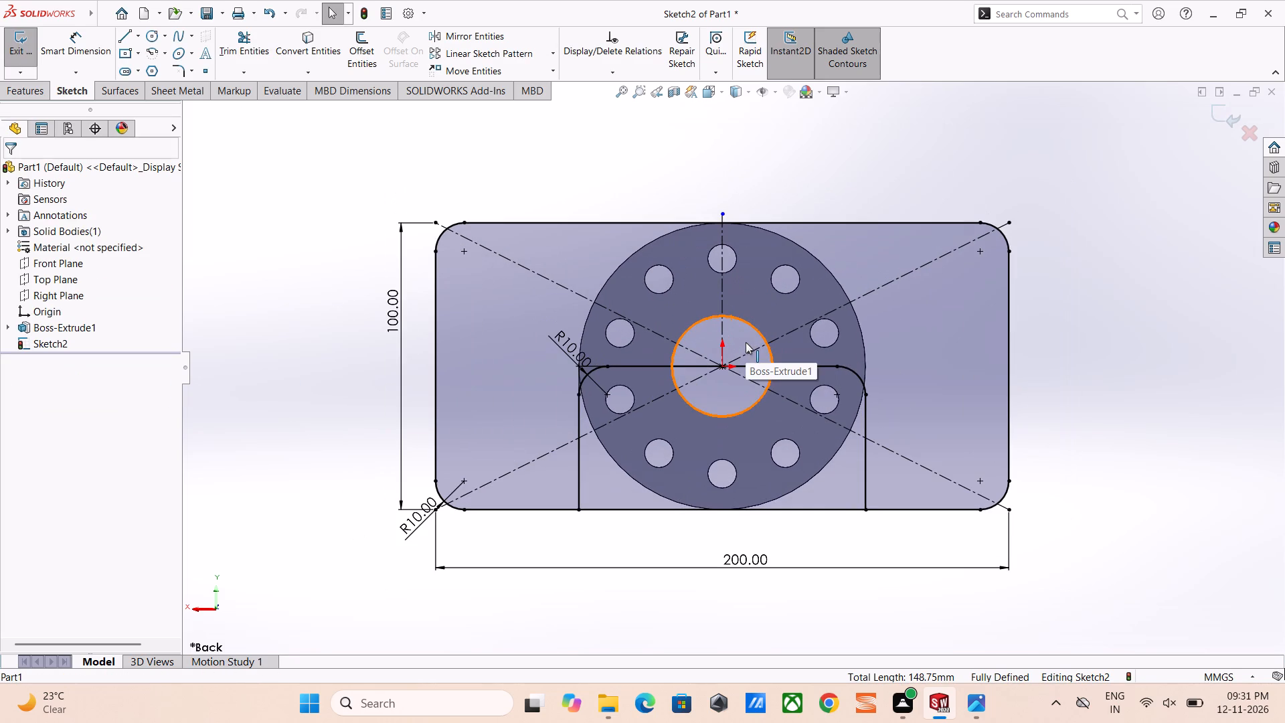
scroll(770, 334, up, 2)
scroll(807, 345, down, 2)
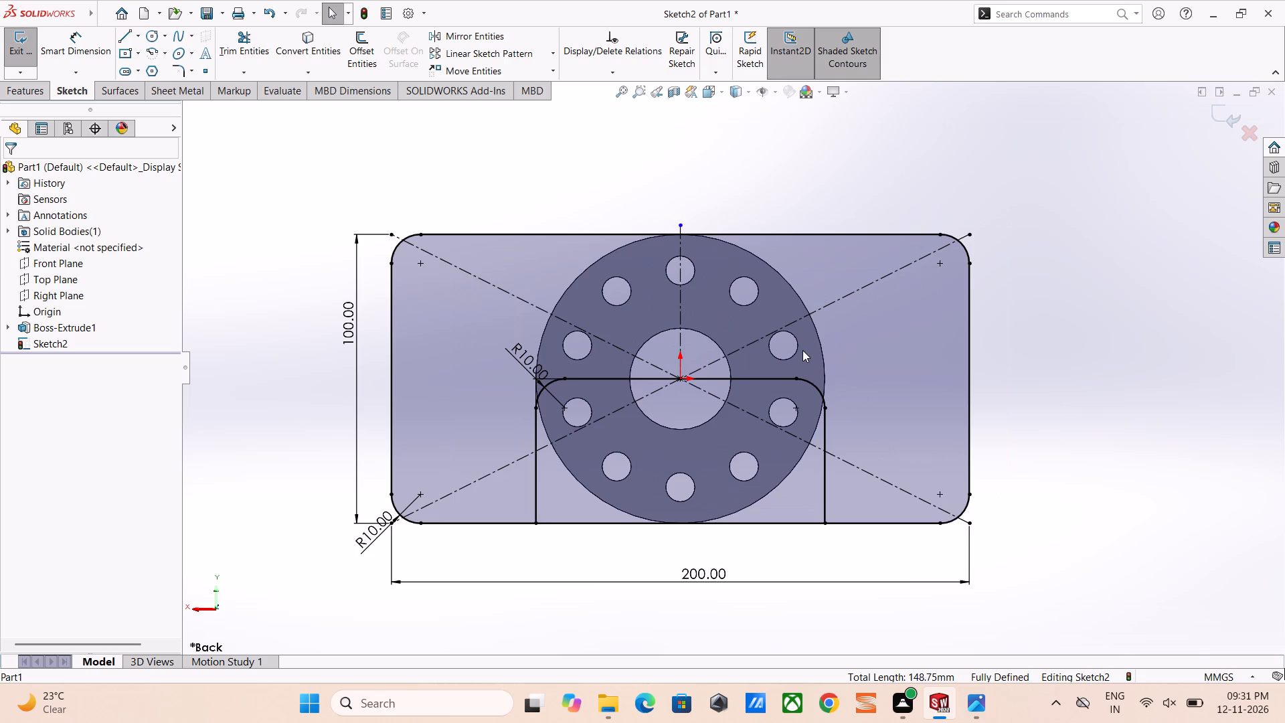
scroll(790, 358, down, 1)
scroll(761, 576, down, 1)
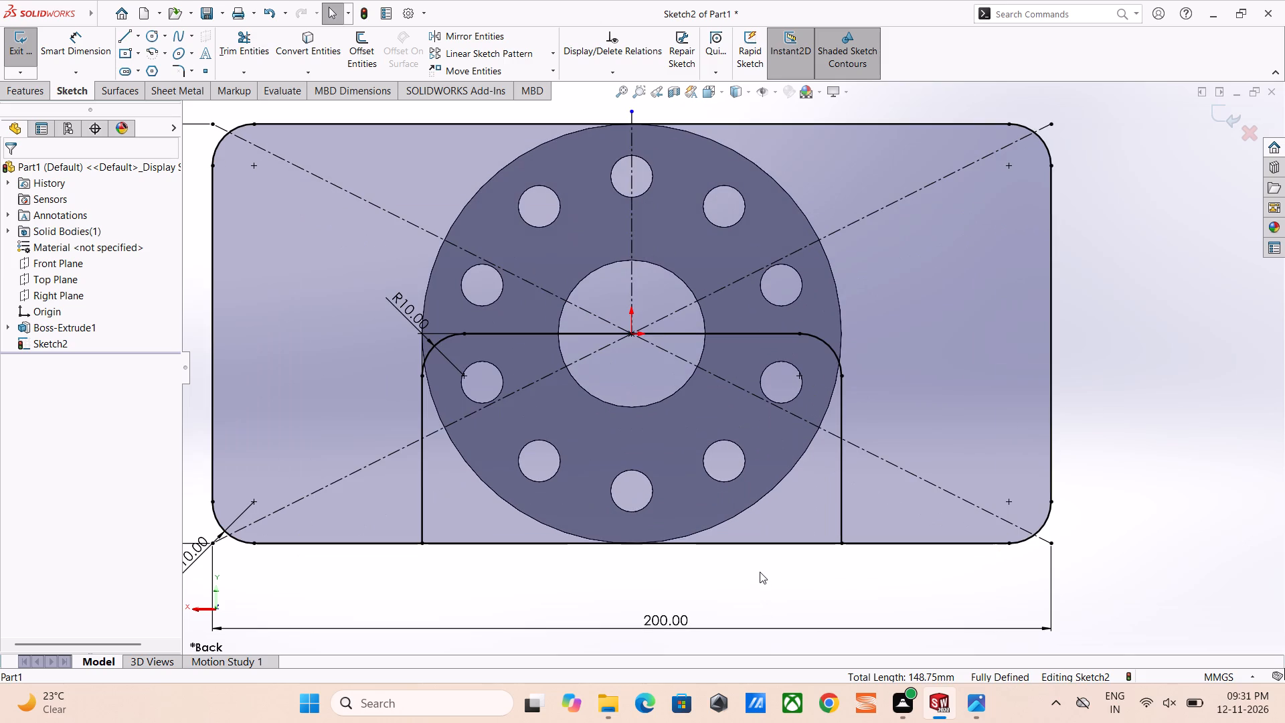
click(265, 55)
click(515, 544)
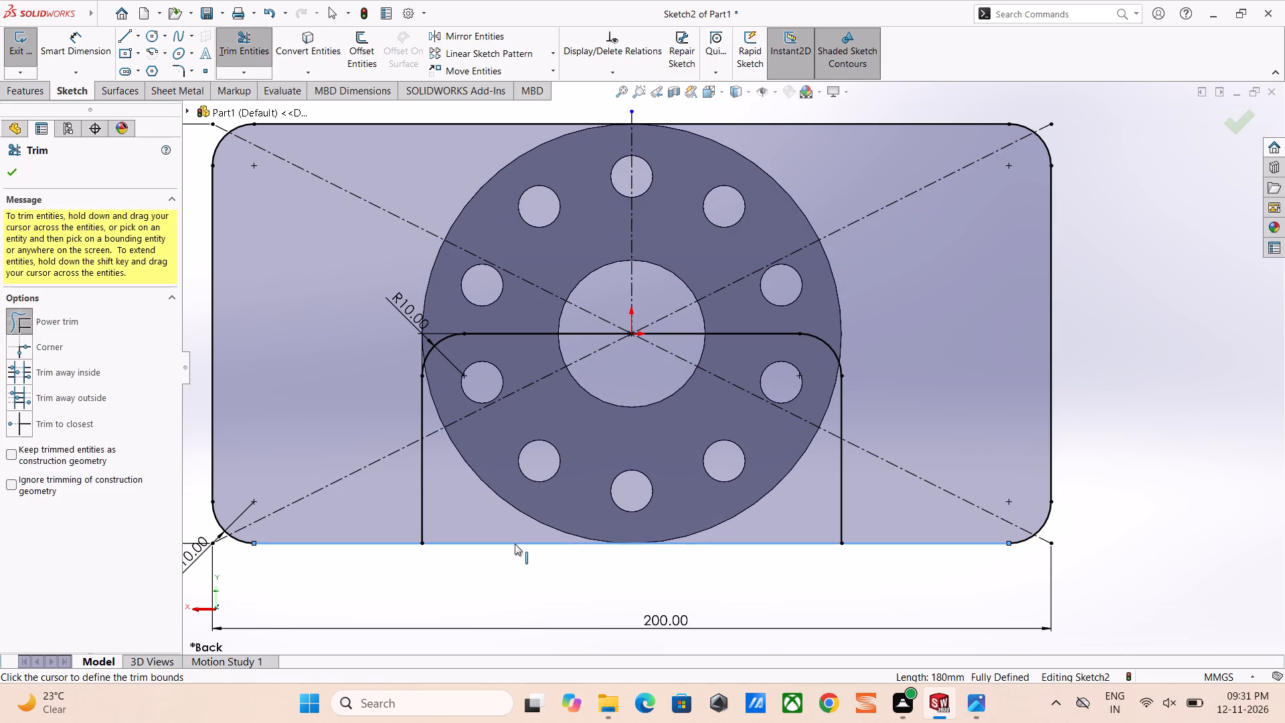
click(515, 544)
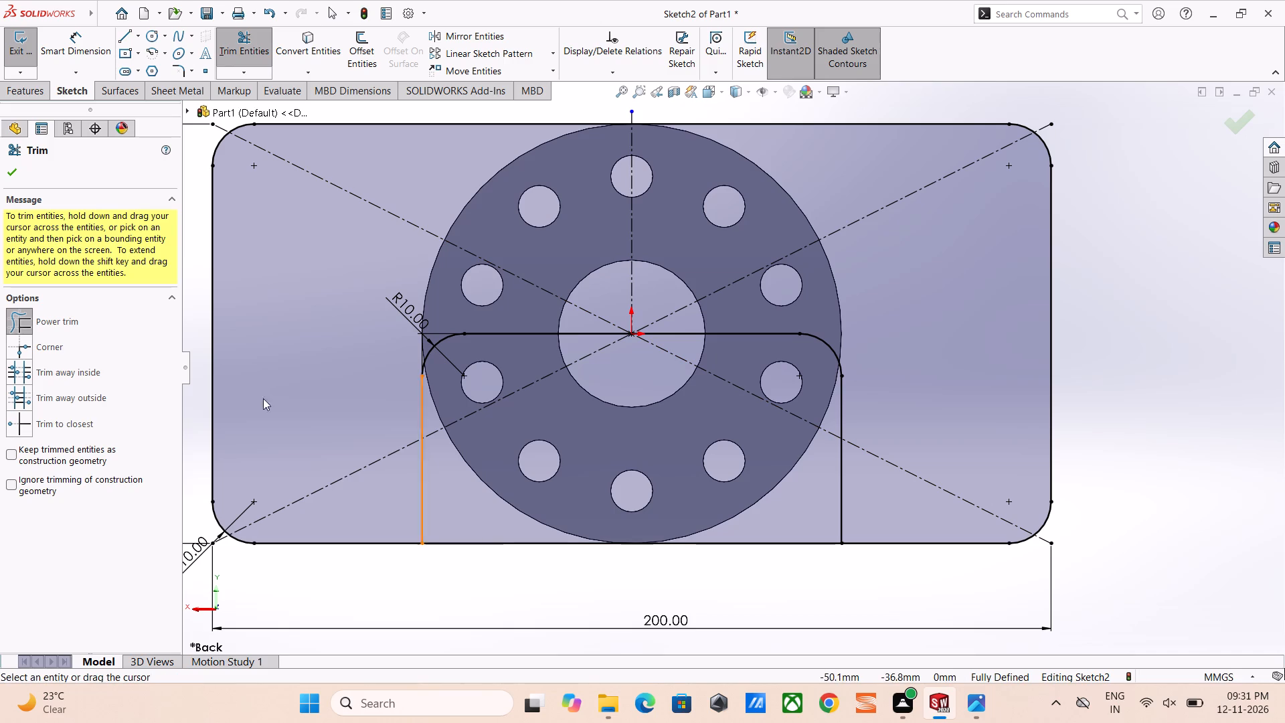
click(15, 419)
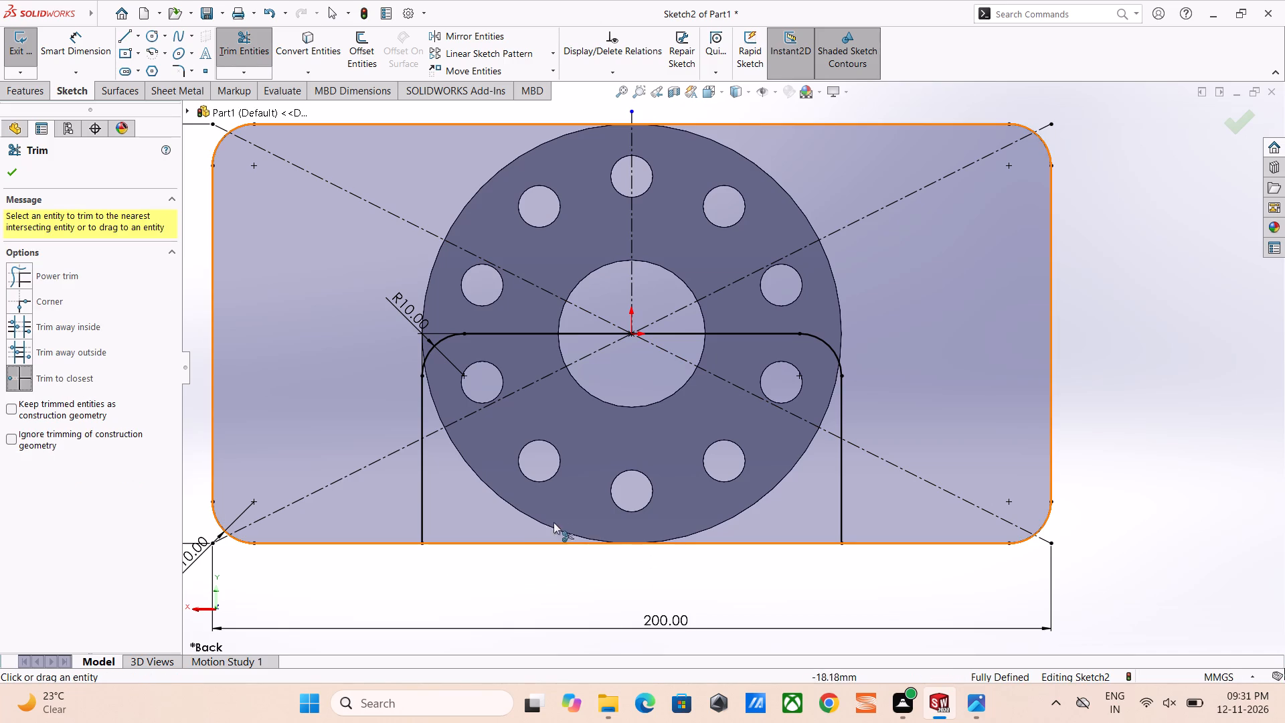
click(519, 543)
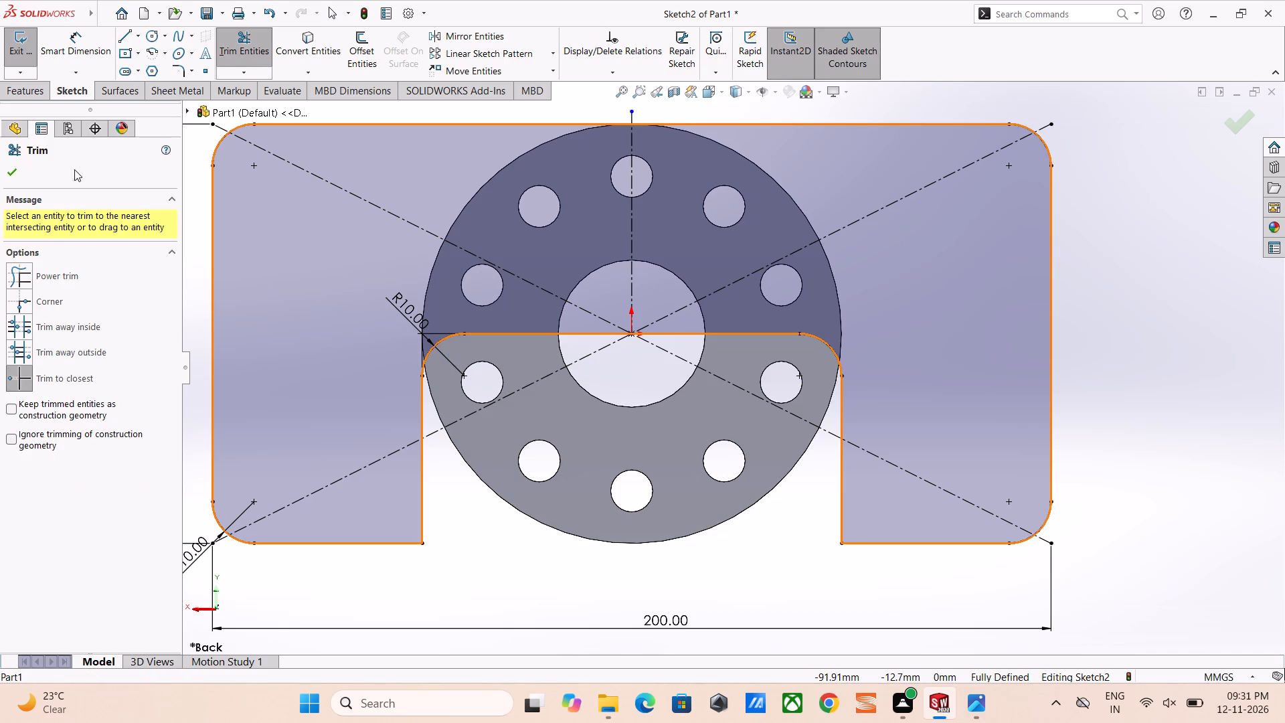
click(8, 173)
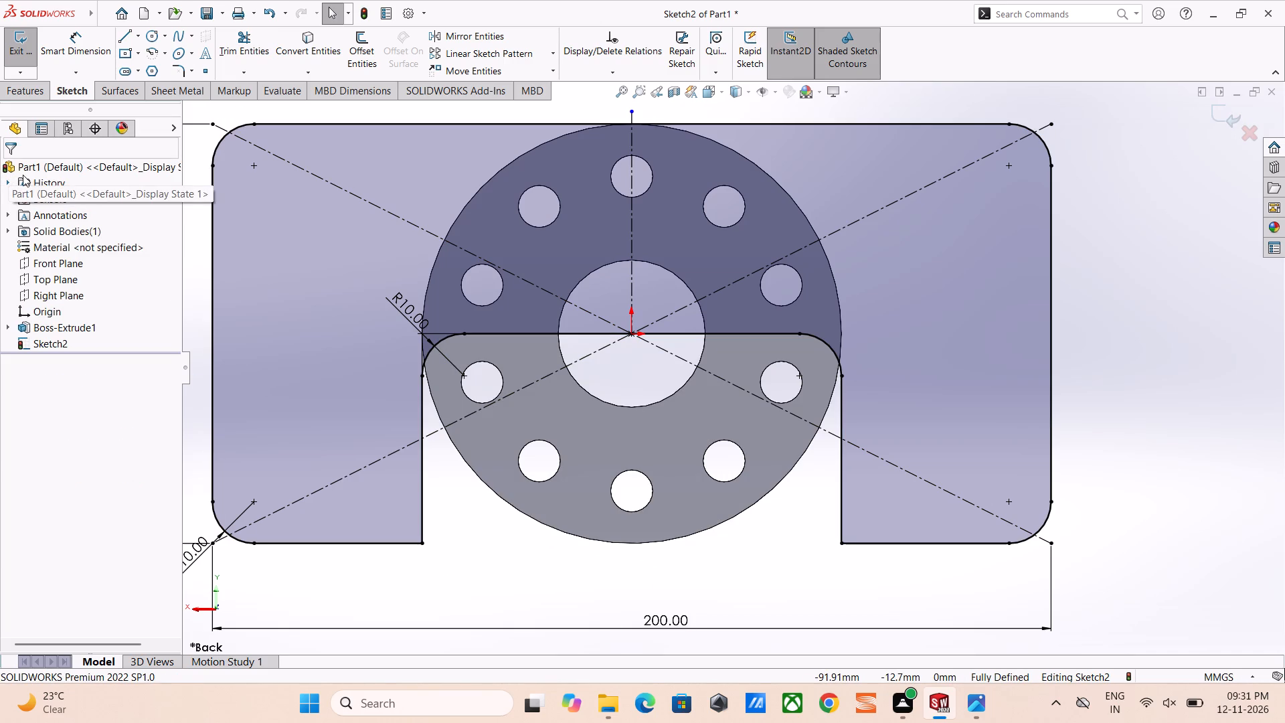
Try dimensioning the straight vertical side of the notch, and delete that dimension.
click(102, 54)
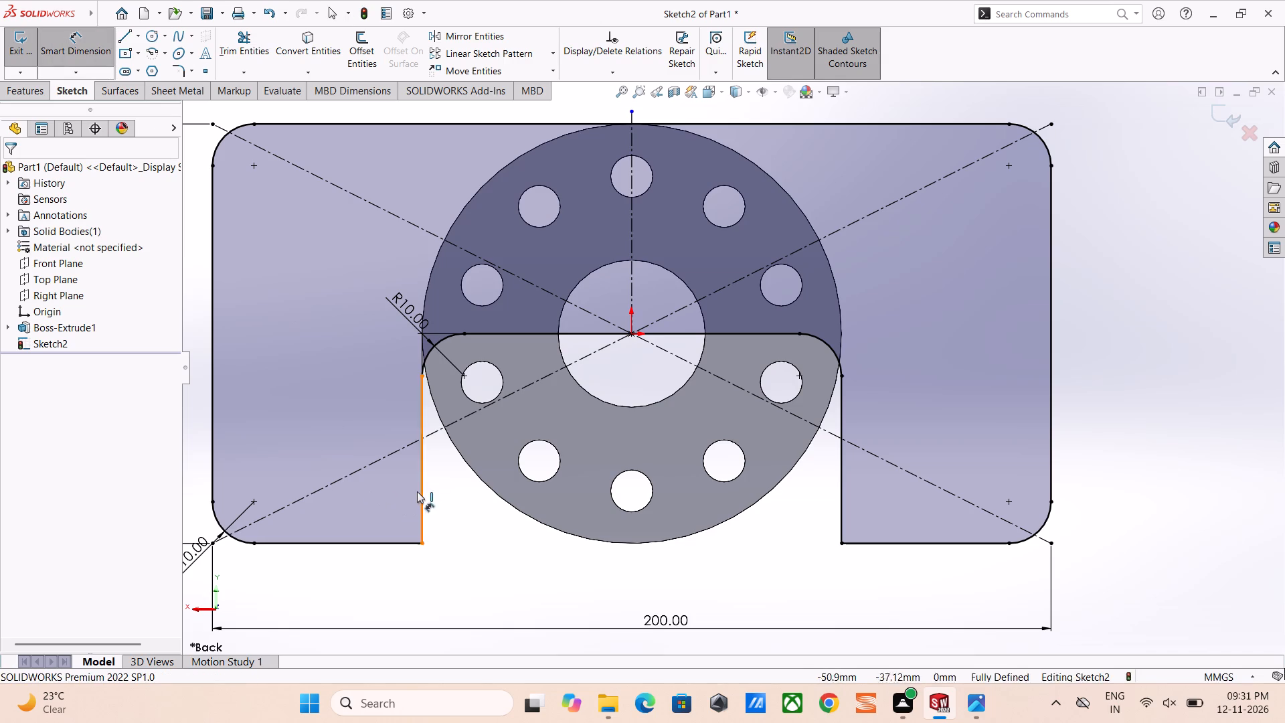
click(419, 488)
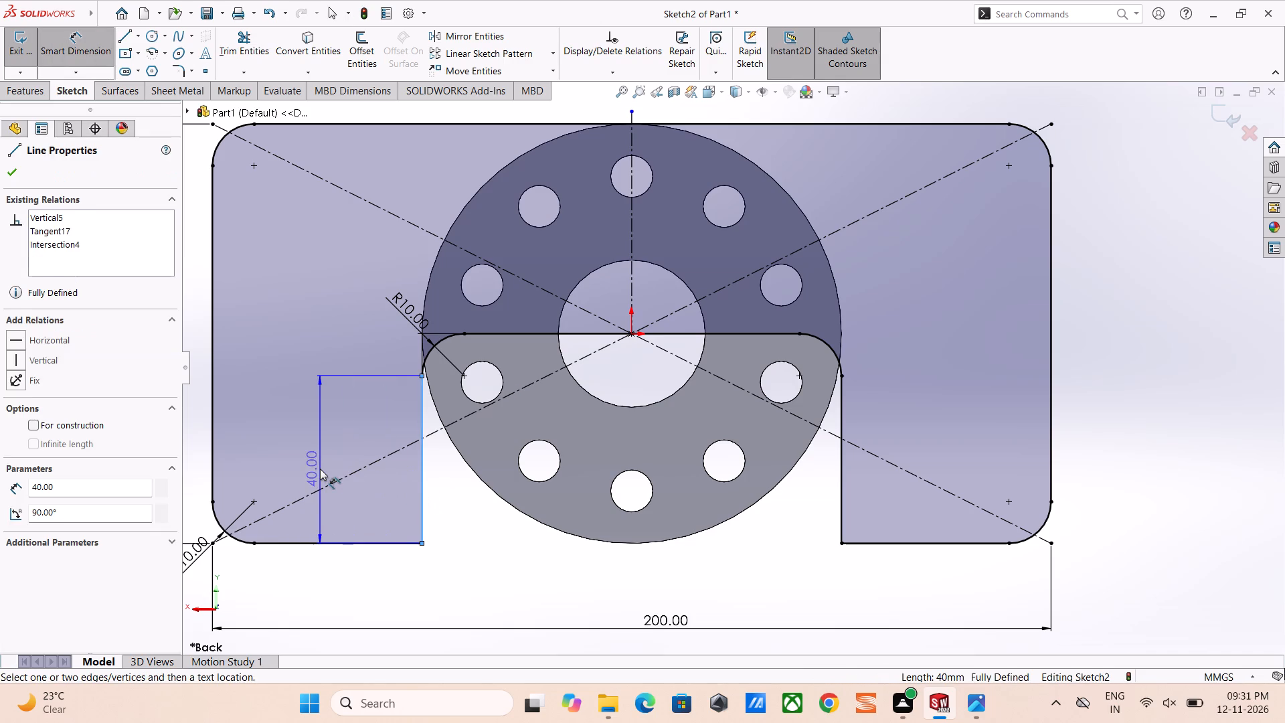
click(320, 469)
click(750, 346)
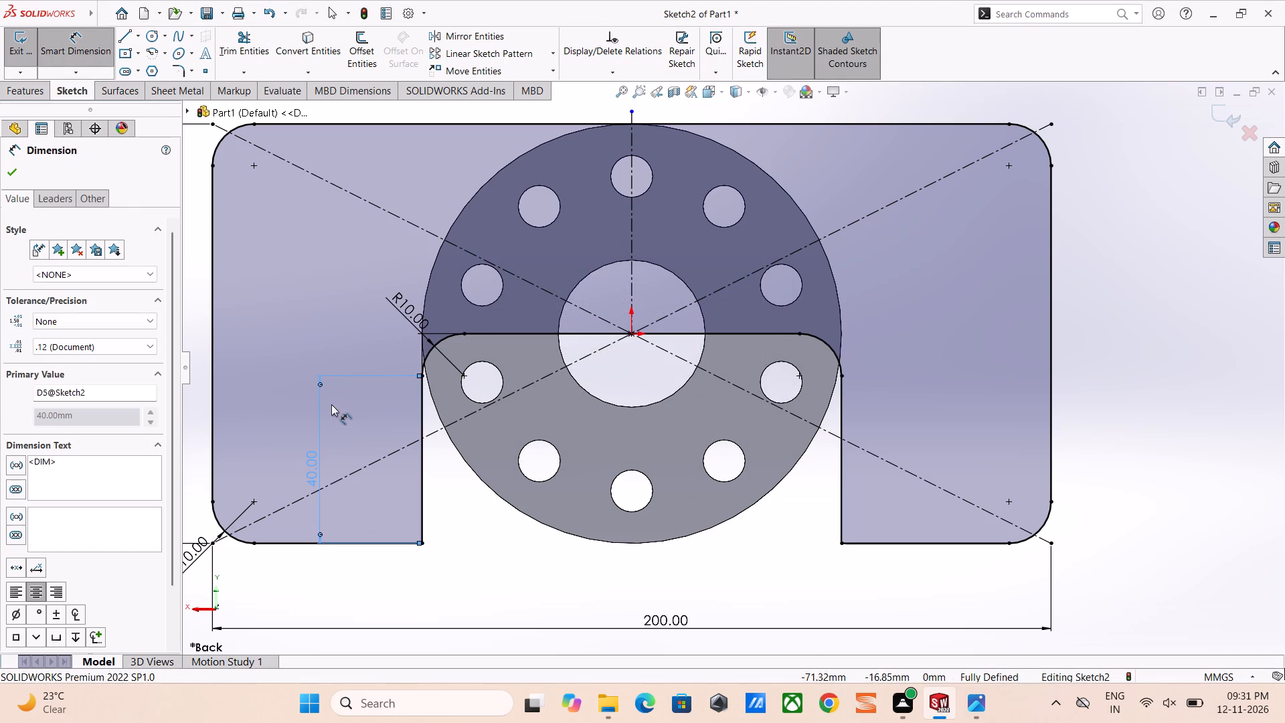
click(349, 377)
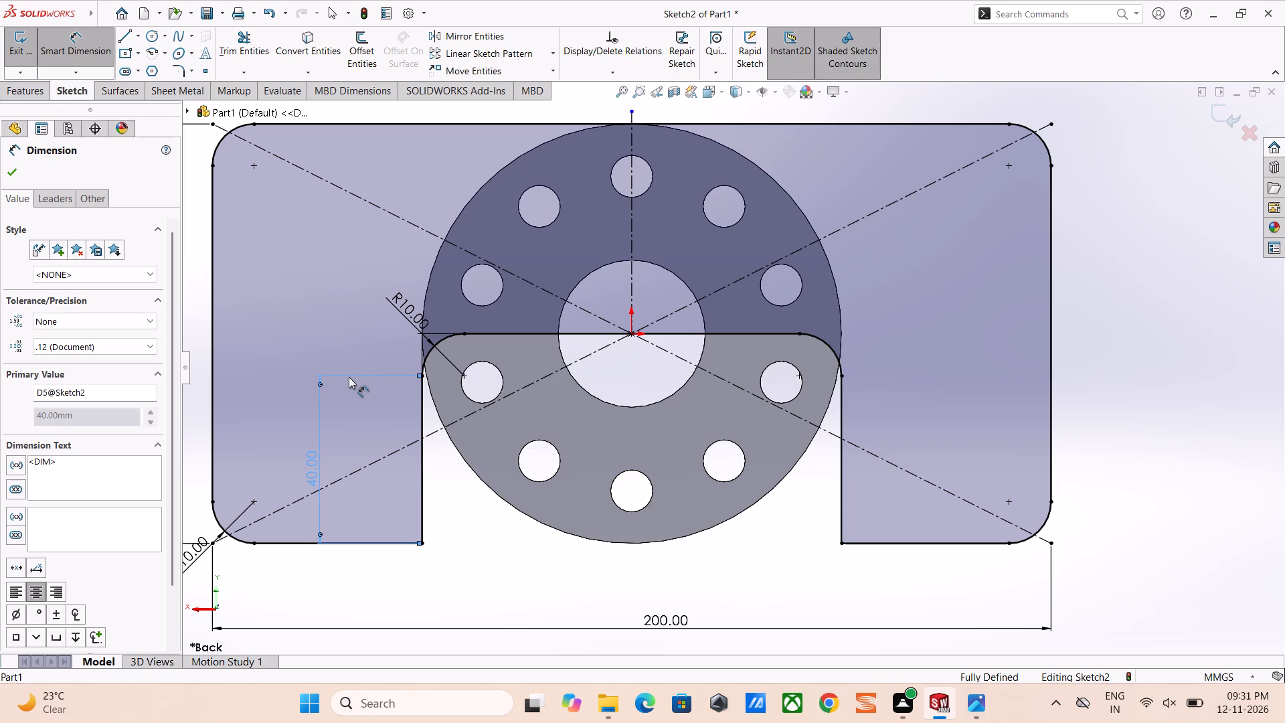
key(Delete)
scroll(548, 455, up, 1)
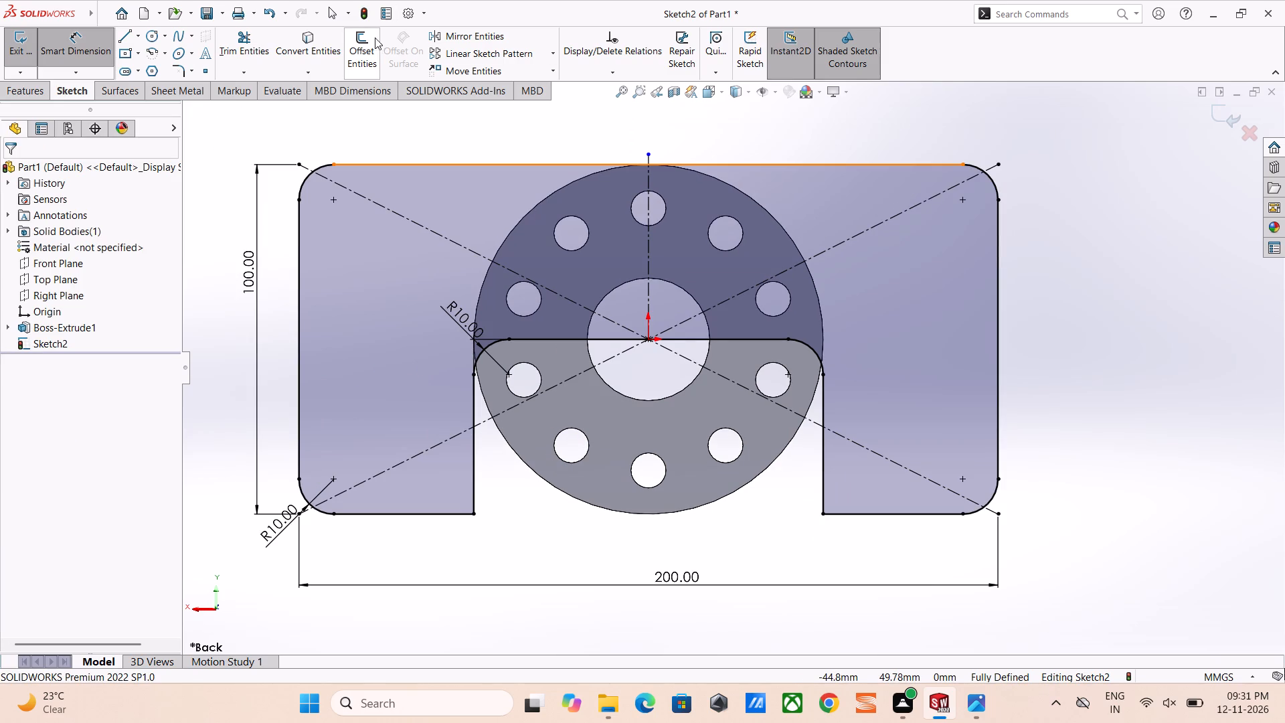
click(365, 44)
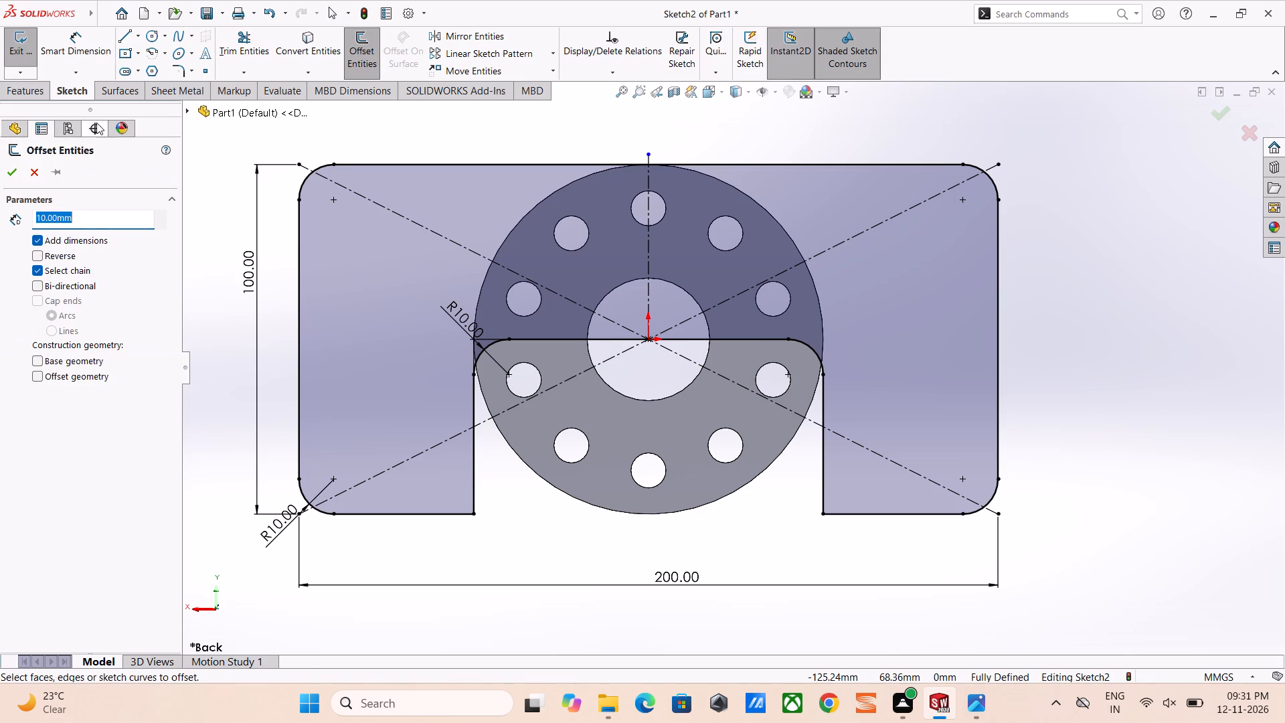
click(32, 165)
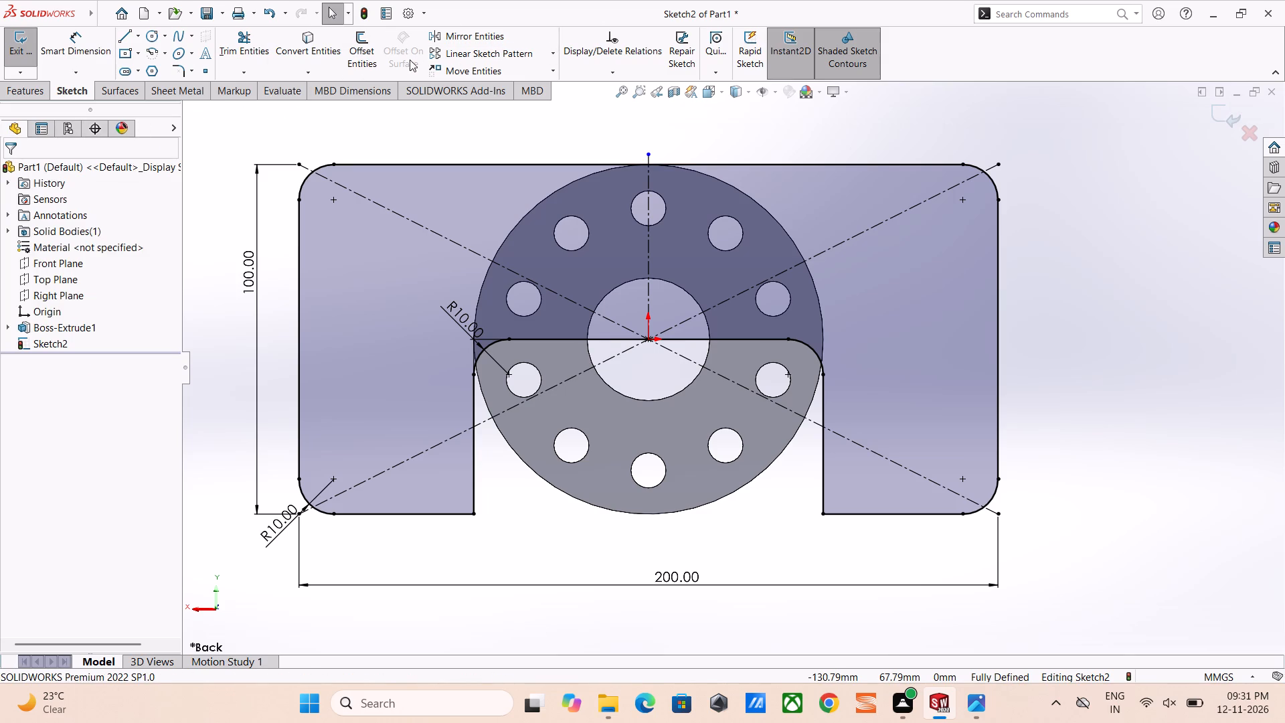
Apply 10 mm sketch fillets to the two lower corners where the notch's sides meet the plate's lower edge.
click(179, 68)
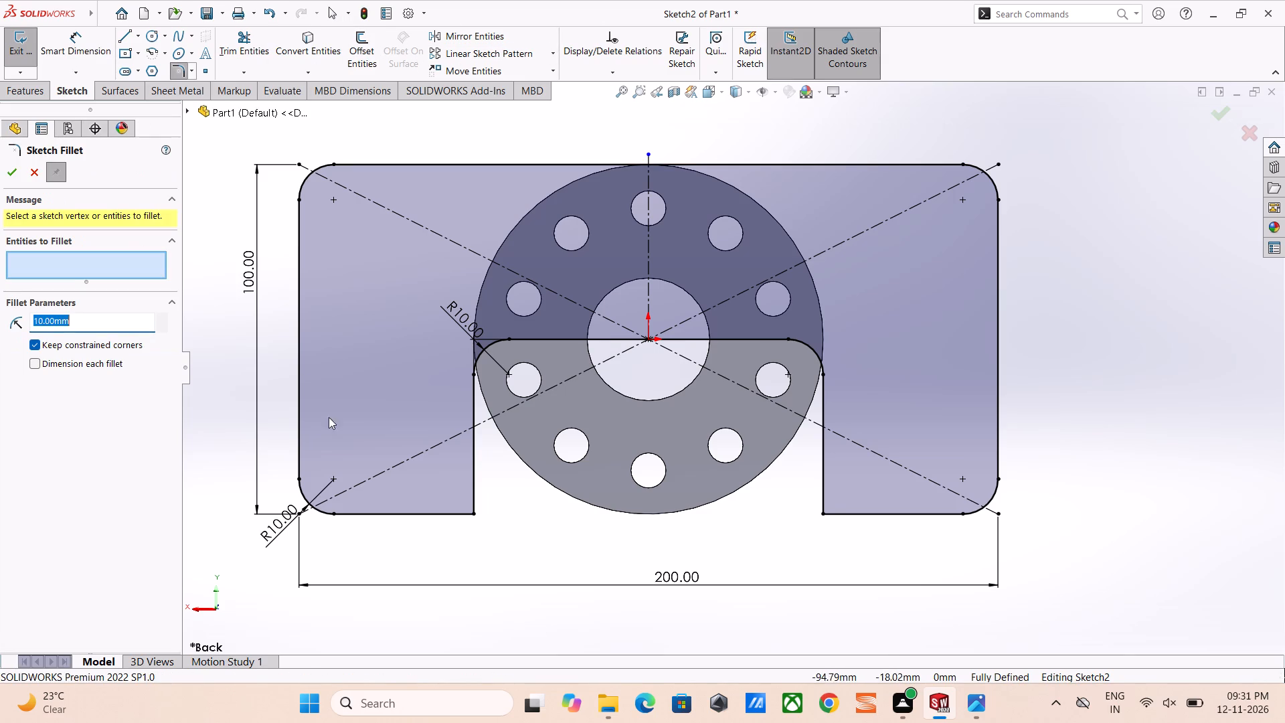
click(471, 511)
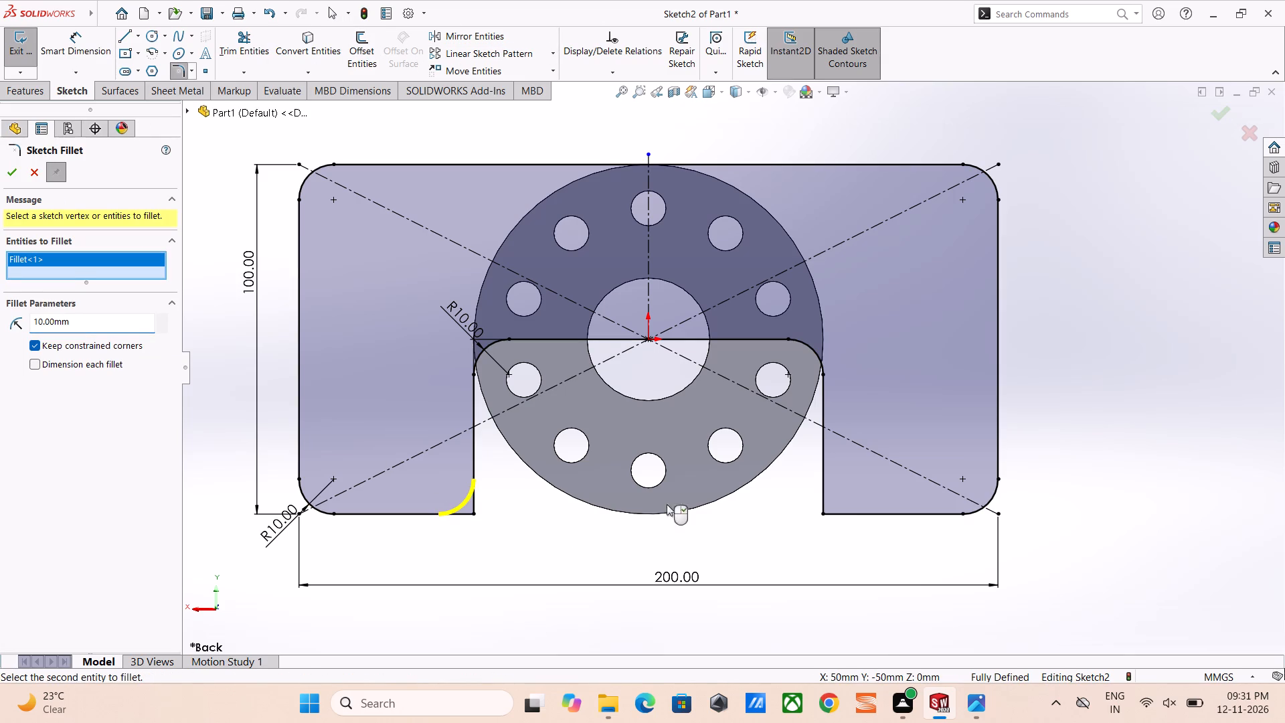
click(823, 515)
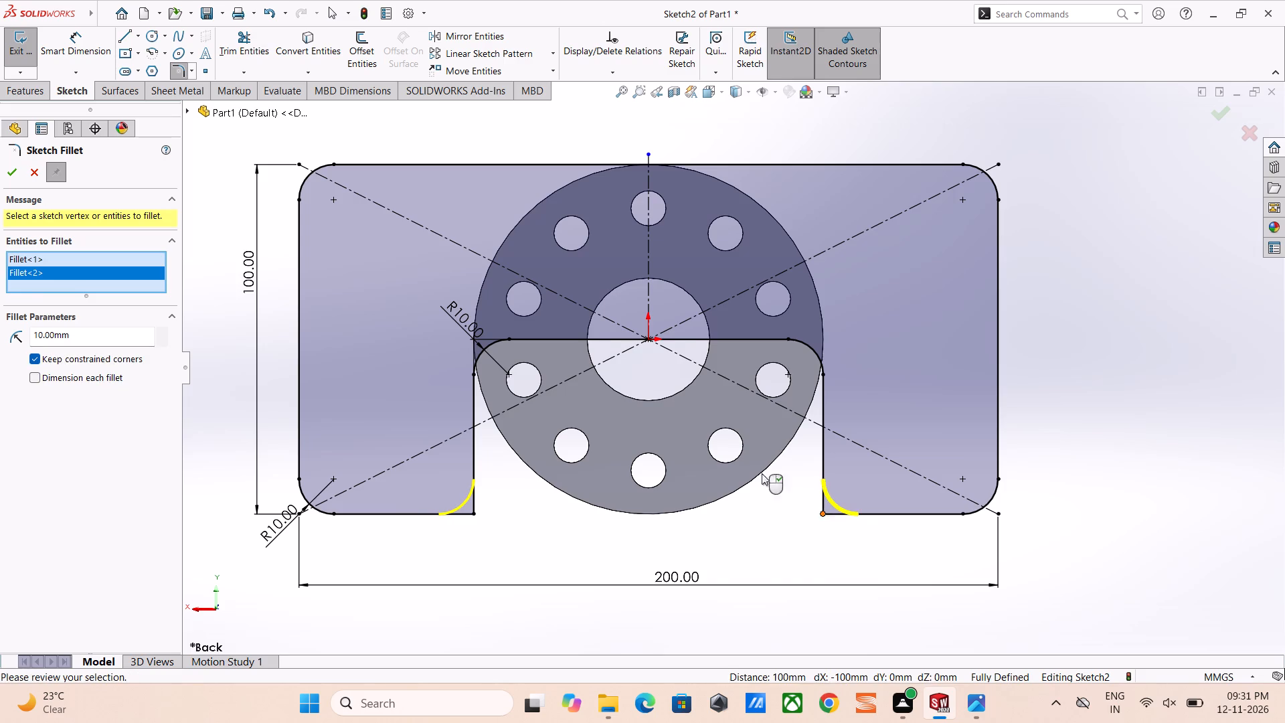
scroll(736, 451, up, 2)
click(15, 171)
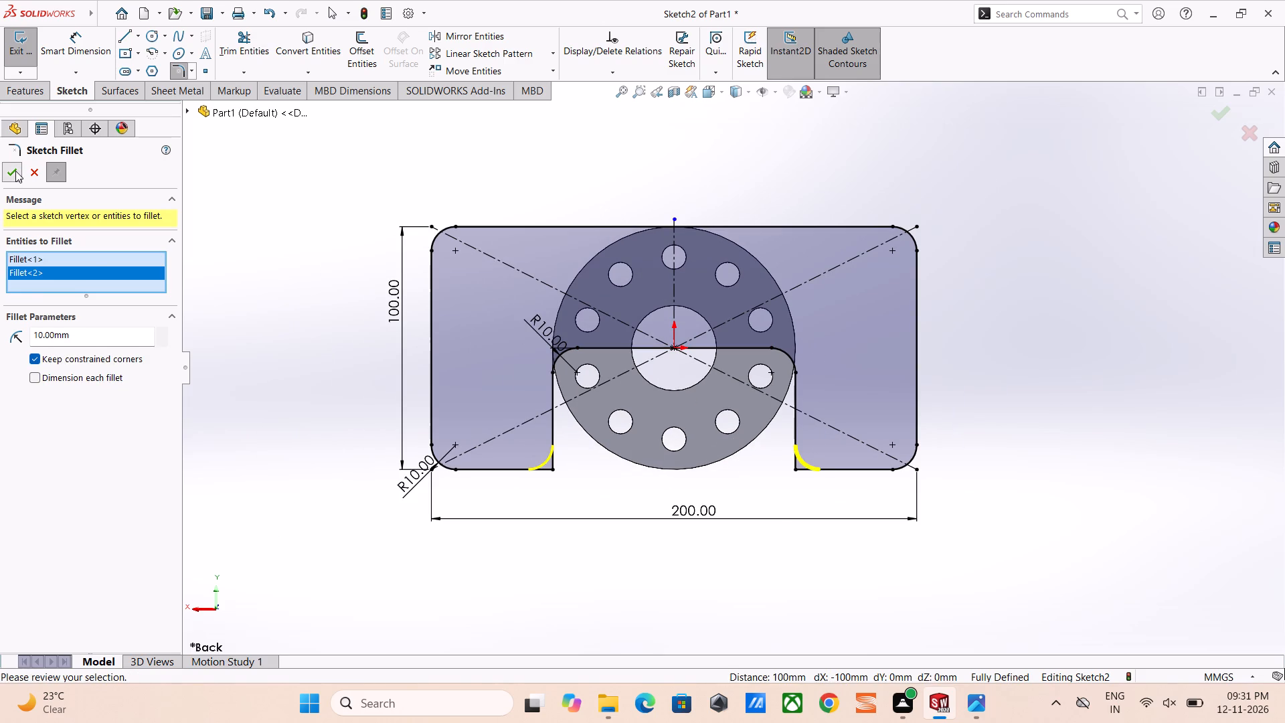
scroll(661, 370, up, 3)
scroll(664, 351, down, 3)
middle_drag(675, 343, 675, 440)
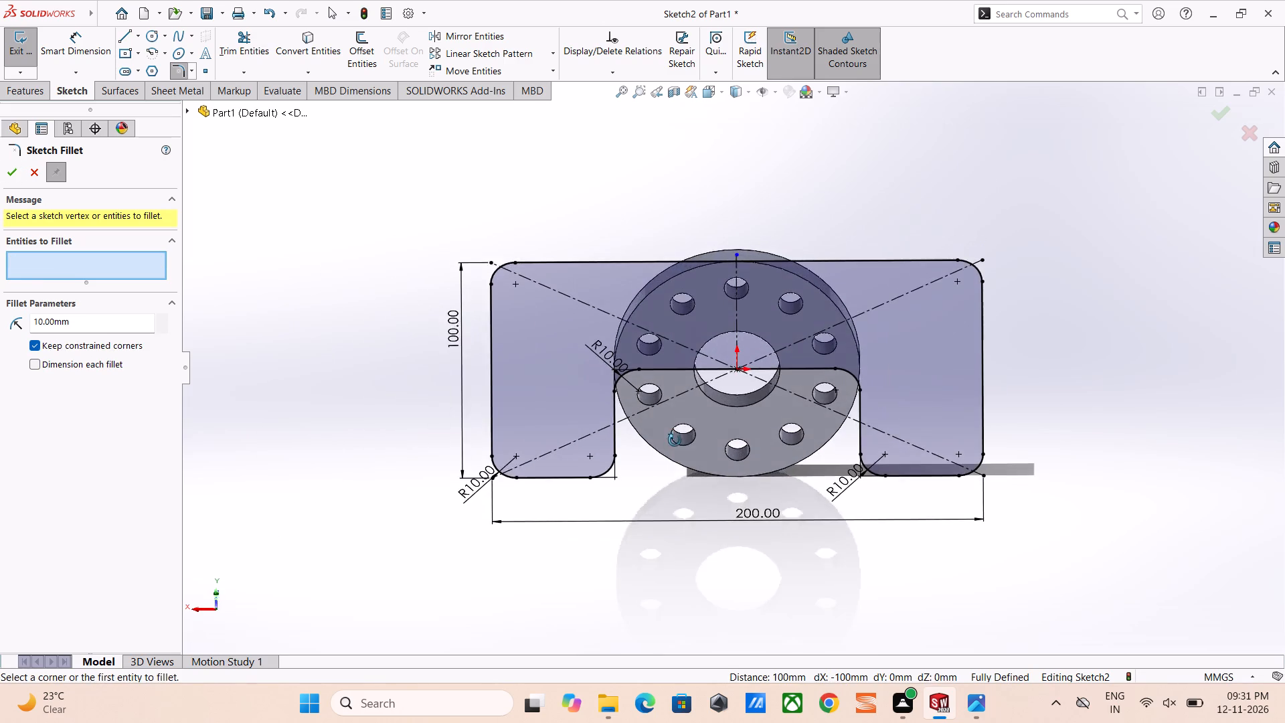
middle_drag(675, 440, 324, 677)
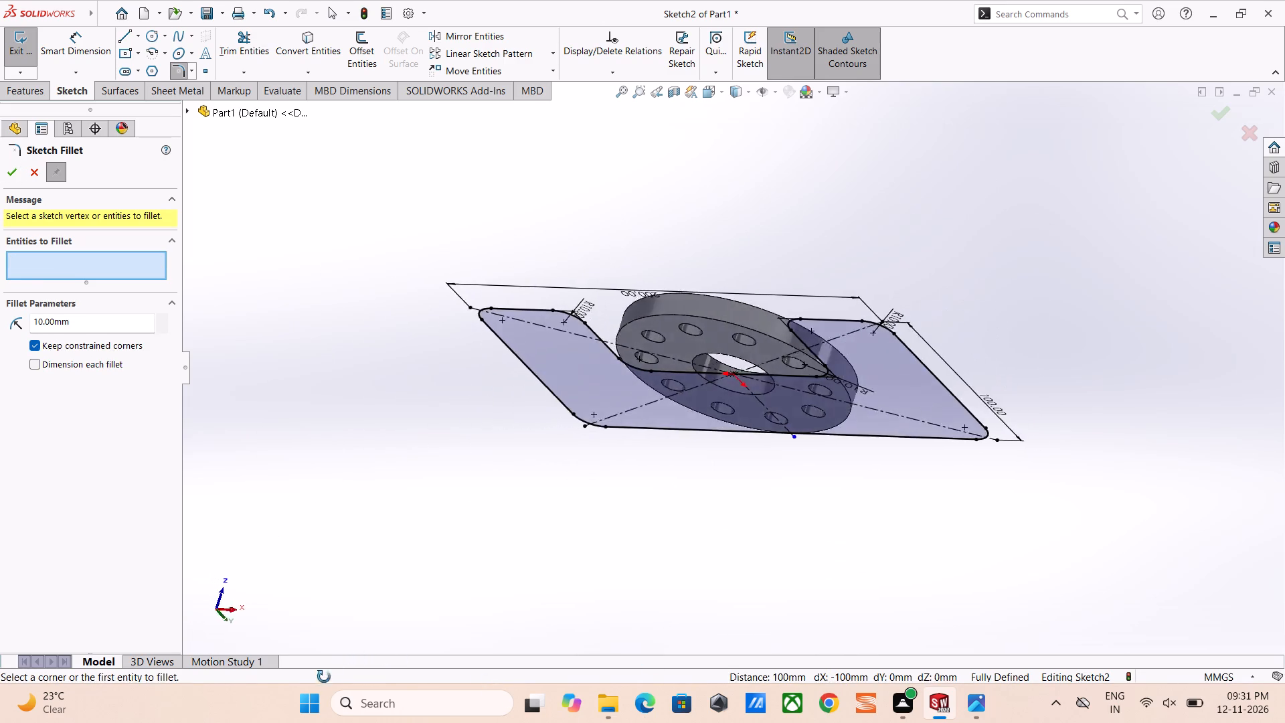
middle_drag(324, 677, 325, 669)
click(11, 165)
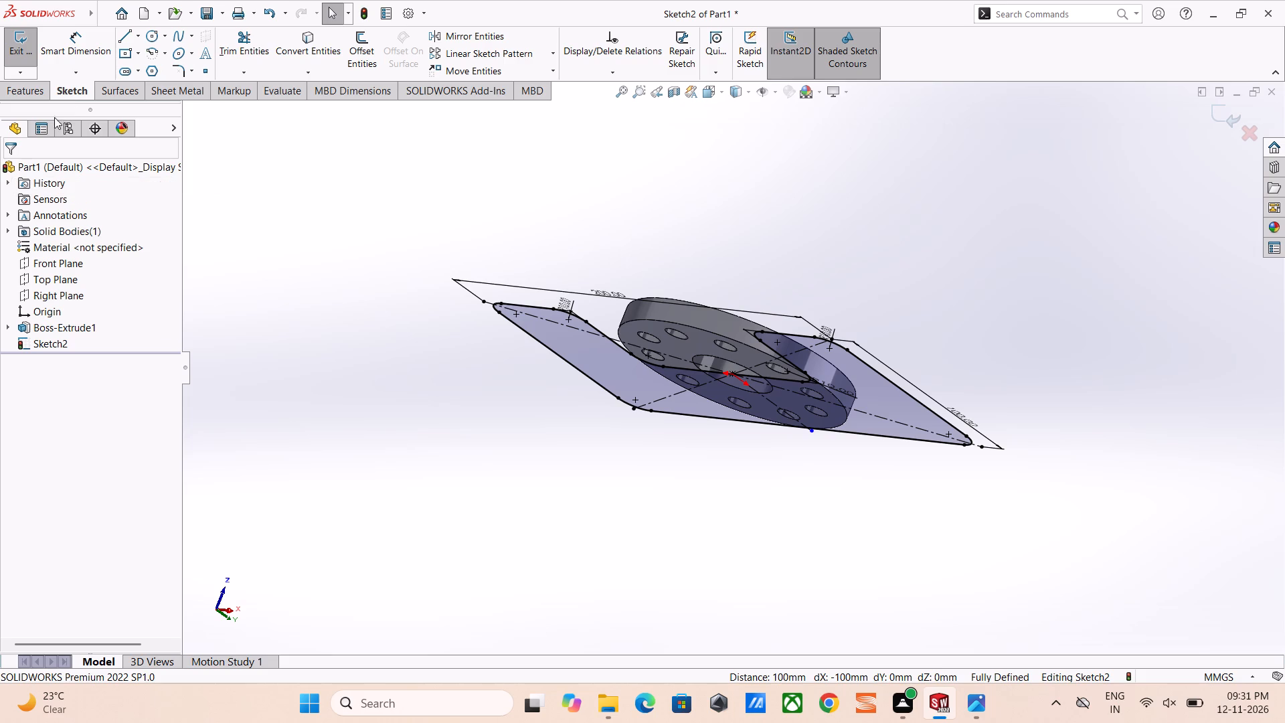
Extrude the notched plate profile 20 mm blind from the sketch plane, merged with the flange.
click(41, 92)
click(40, 66)
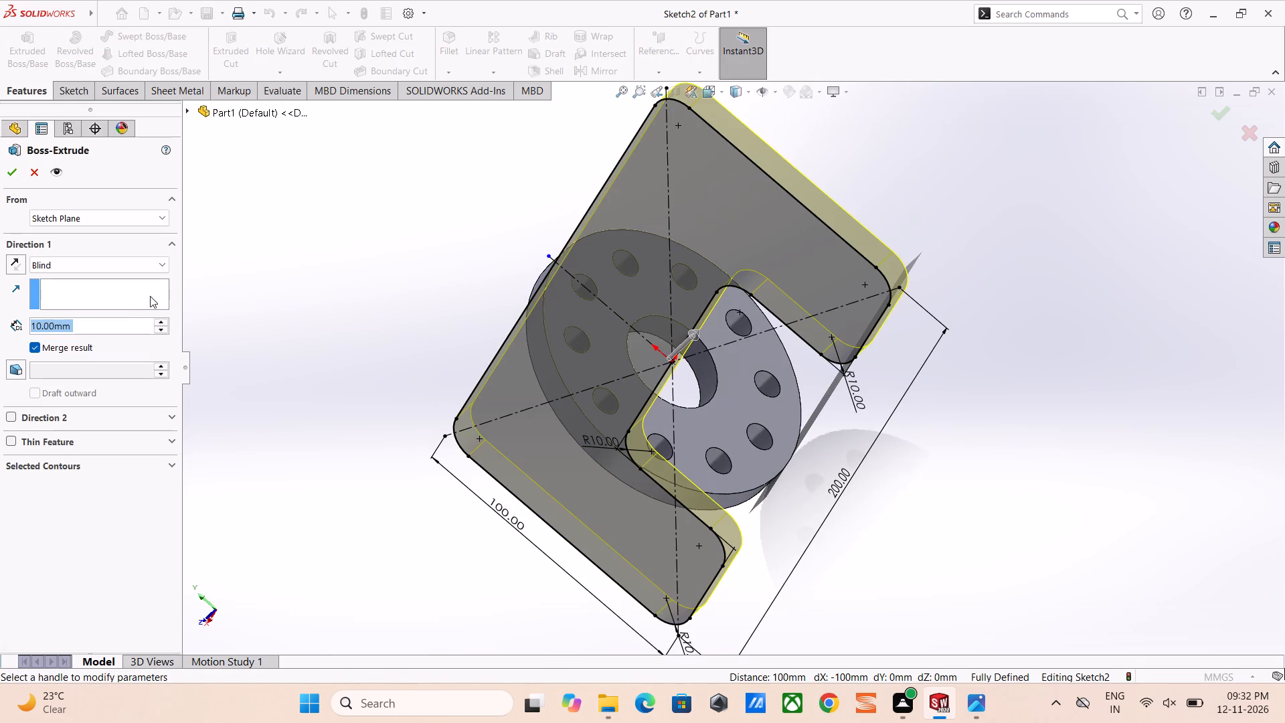
click(162, 316)
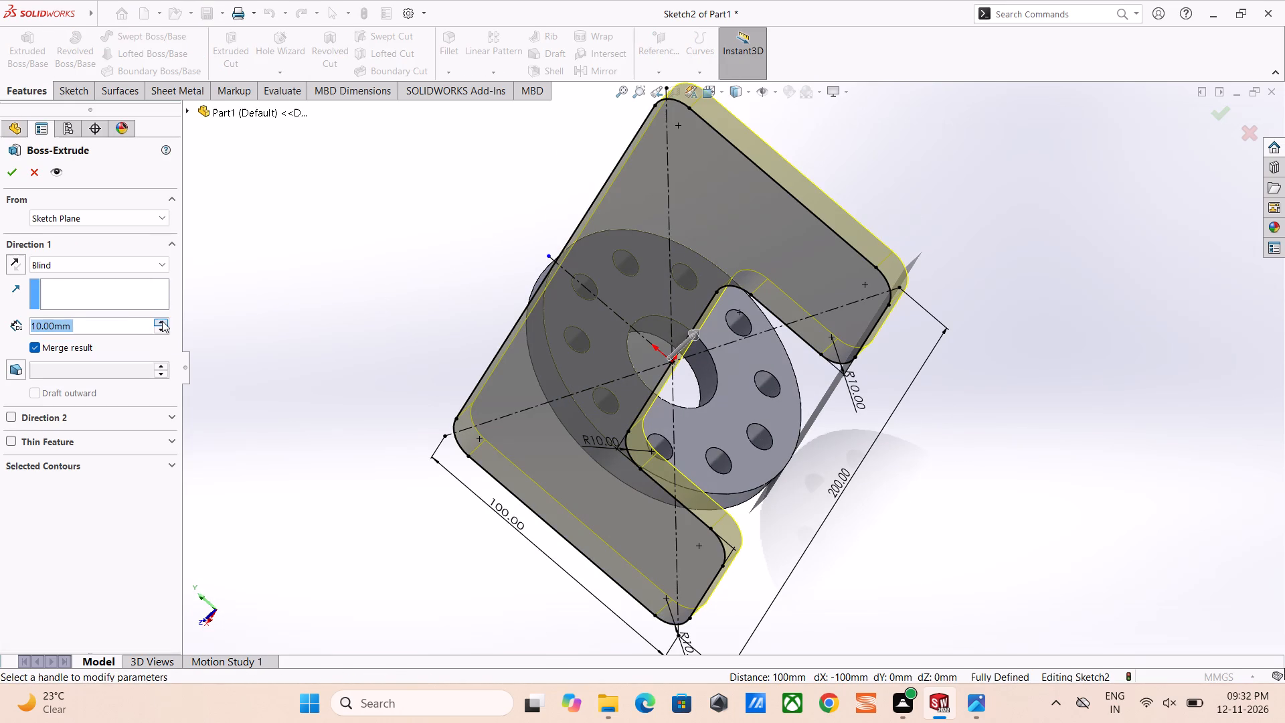
click(162, 321)
middle_drag(314, 254, 653, 80)
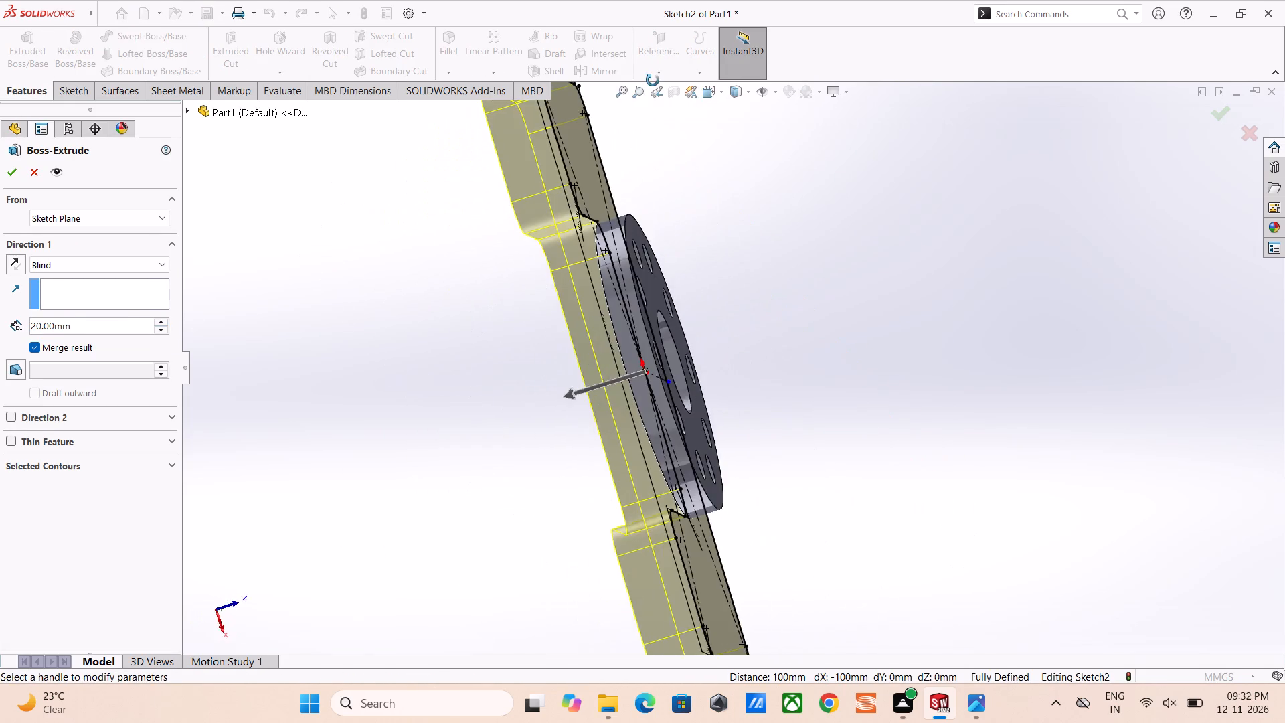
middle_drag(653, 80, 527, 123)
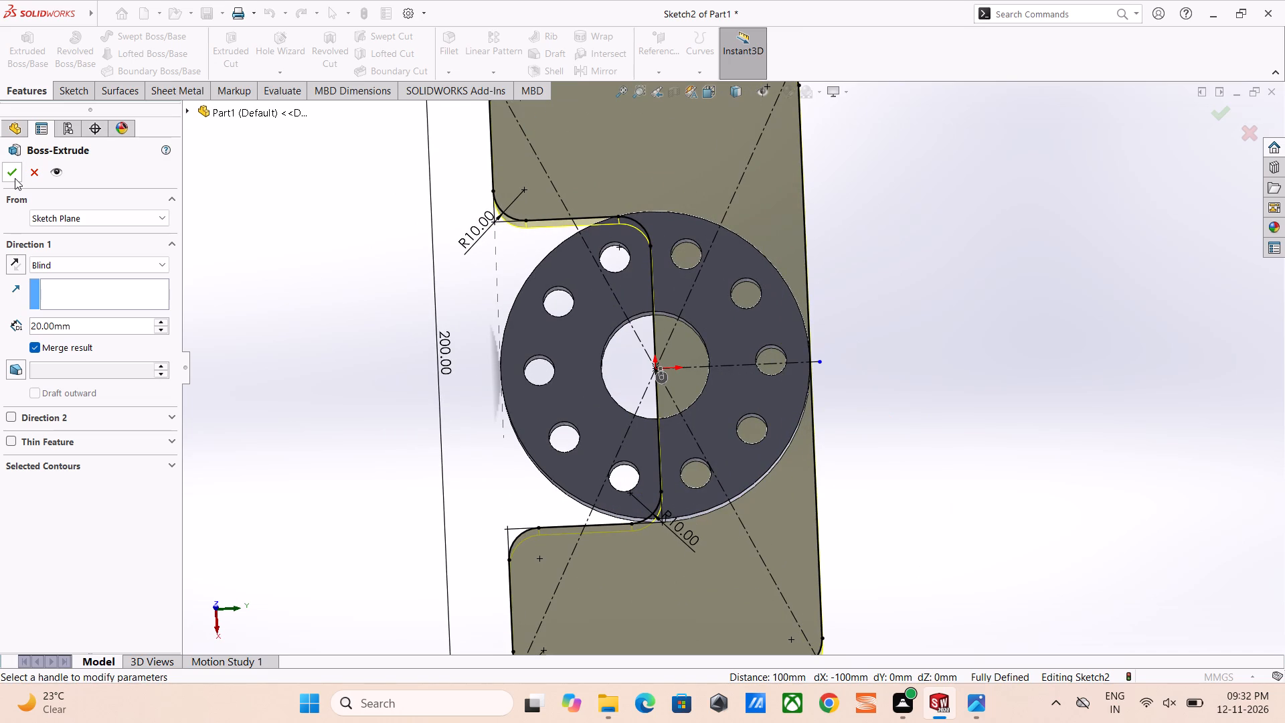
click(15, 178)
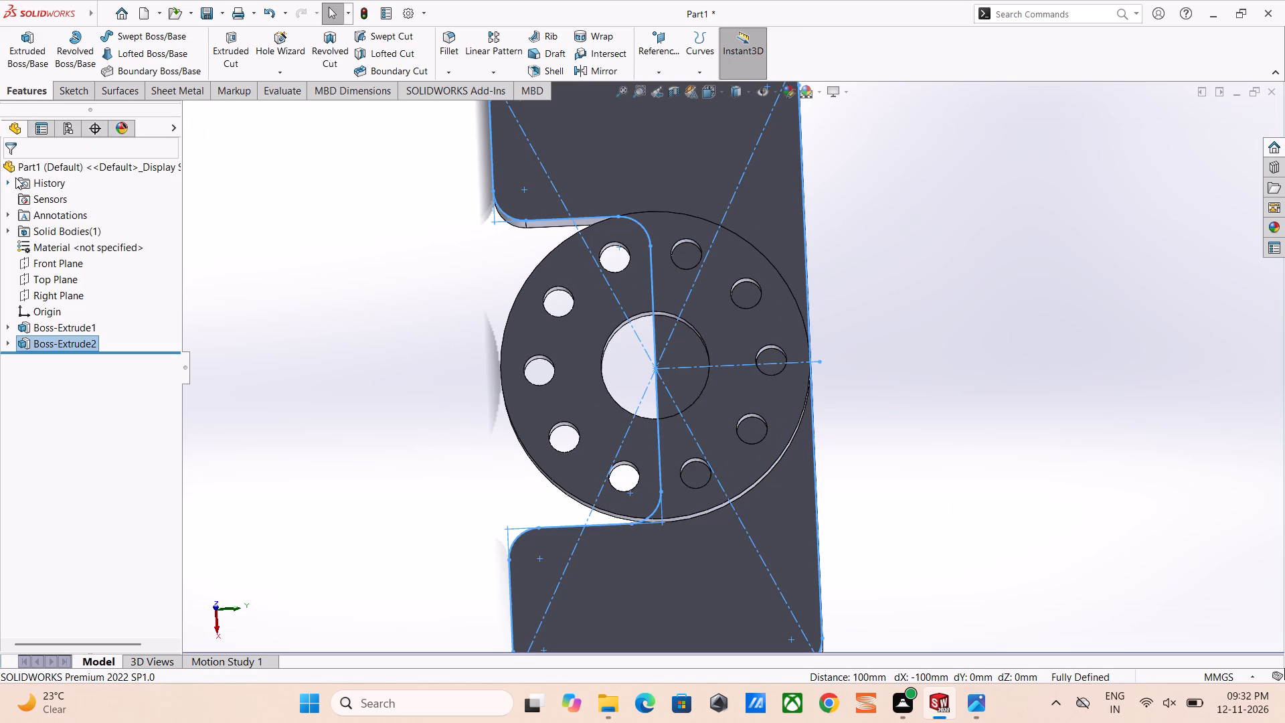
Start a new sketch on the plate's flat face beside the circular flange.
middle_drag(582, 303, 677, 389)
scroll(585, 300, up, 1)
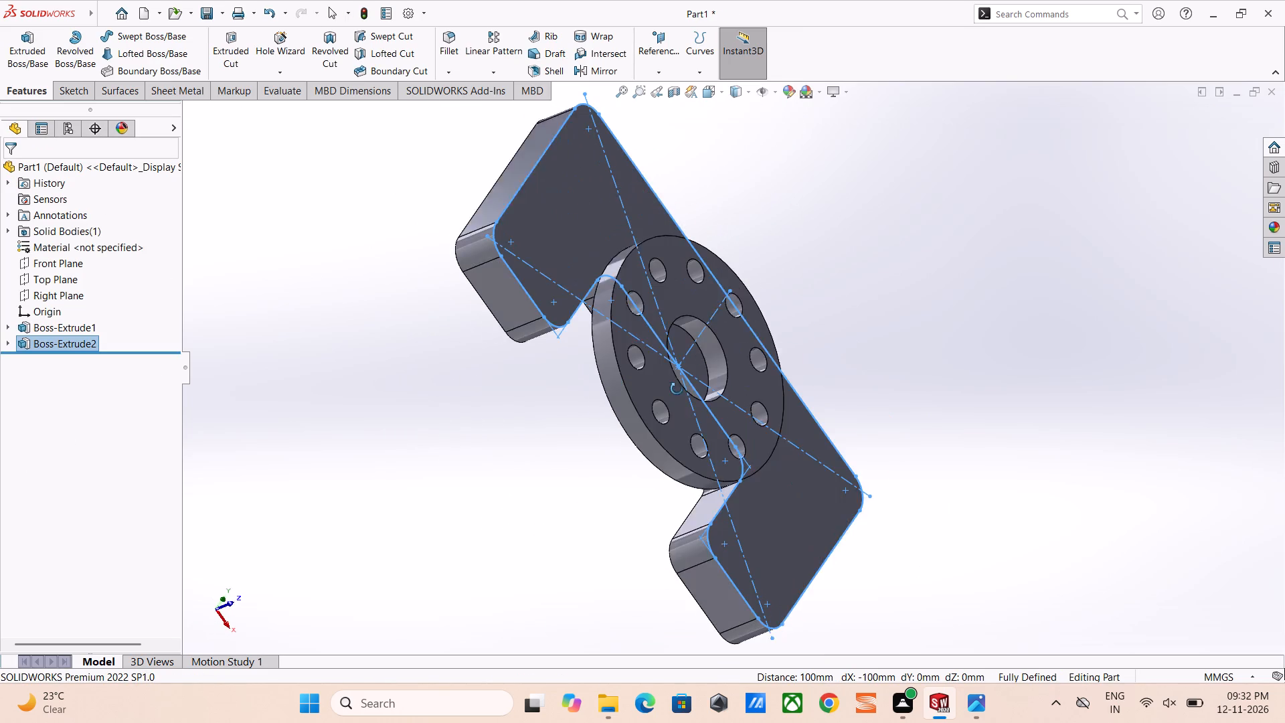
middle_drag(677, 389, 666, 383)
click(466, 411)
scroll(541, 351, down, 2)
click(527, 250)
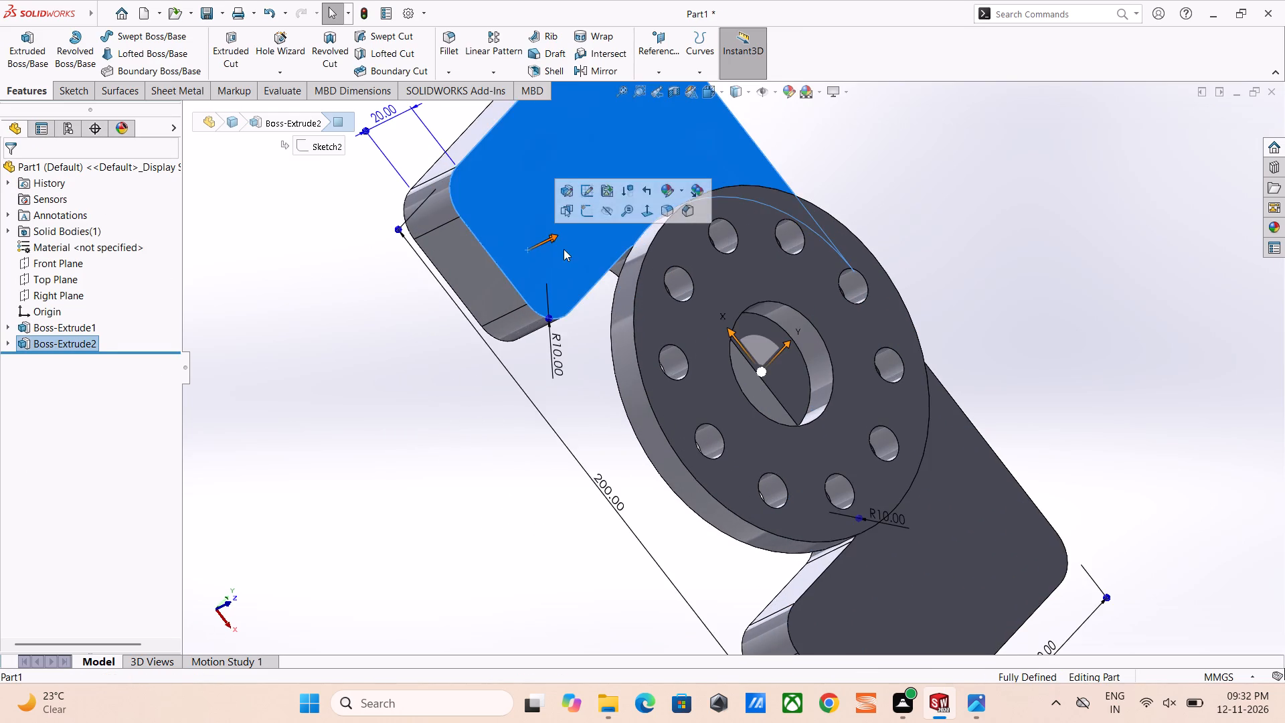
scroll(564, 248, up, 2)
click(620, 244)
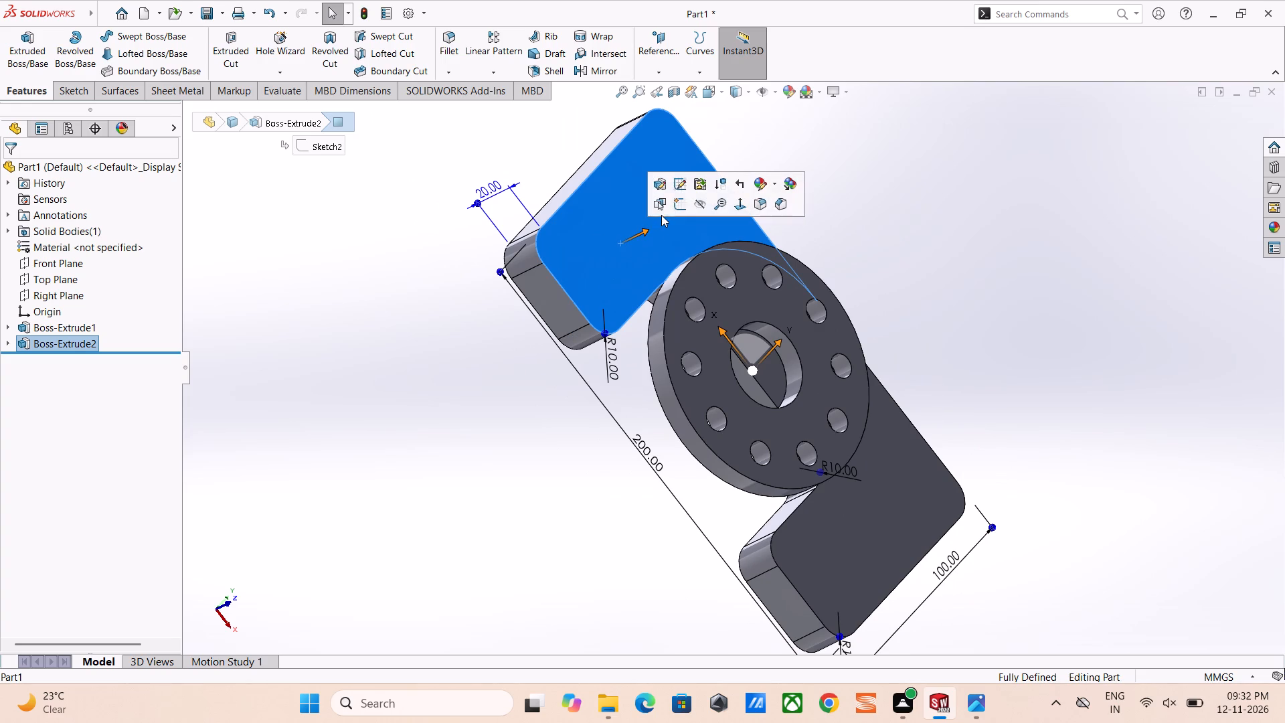
click(675, 204)
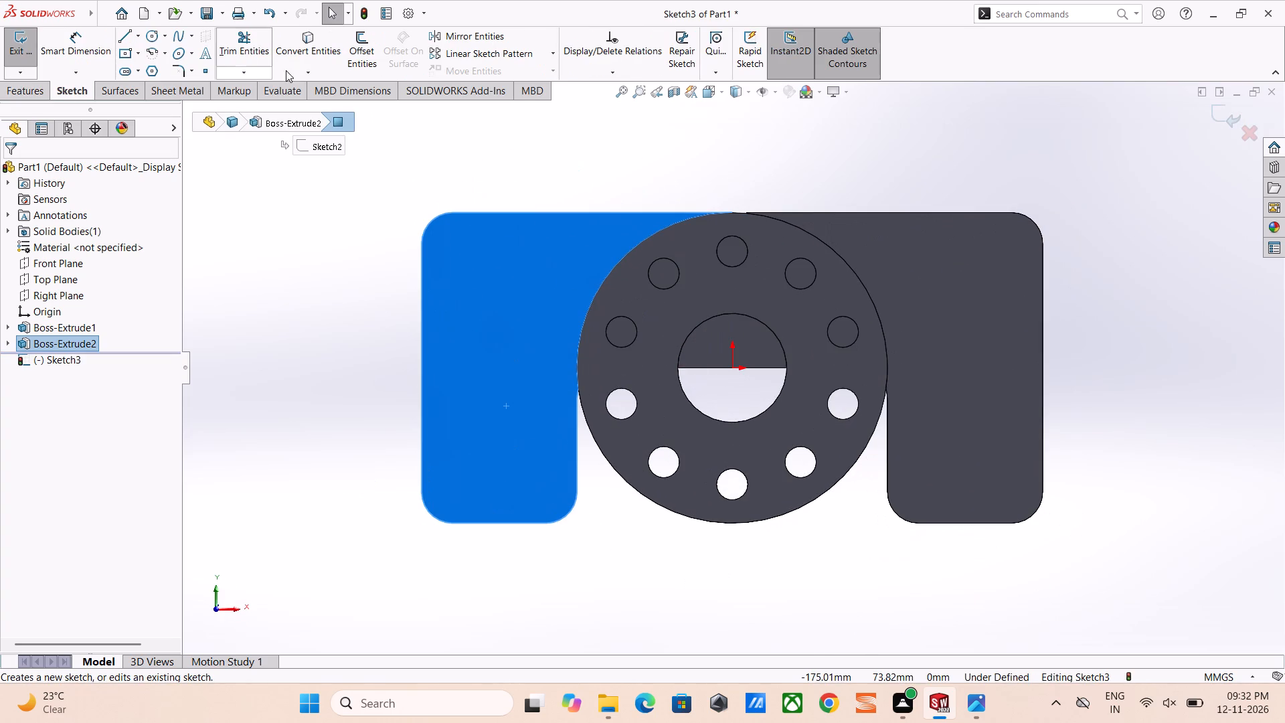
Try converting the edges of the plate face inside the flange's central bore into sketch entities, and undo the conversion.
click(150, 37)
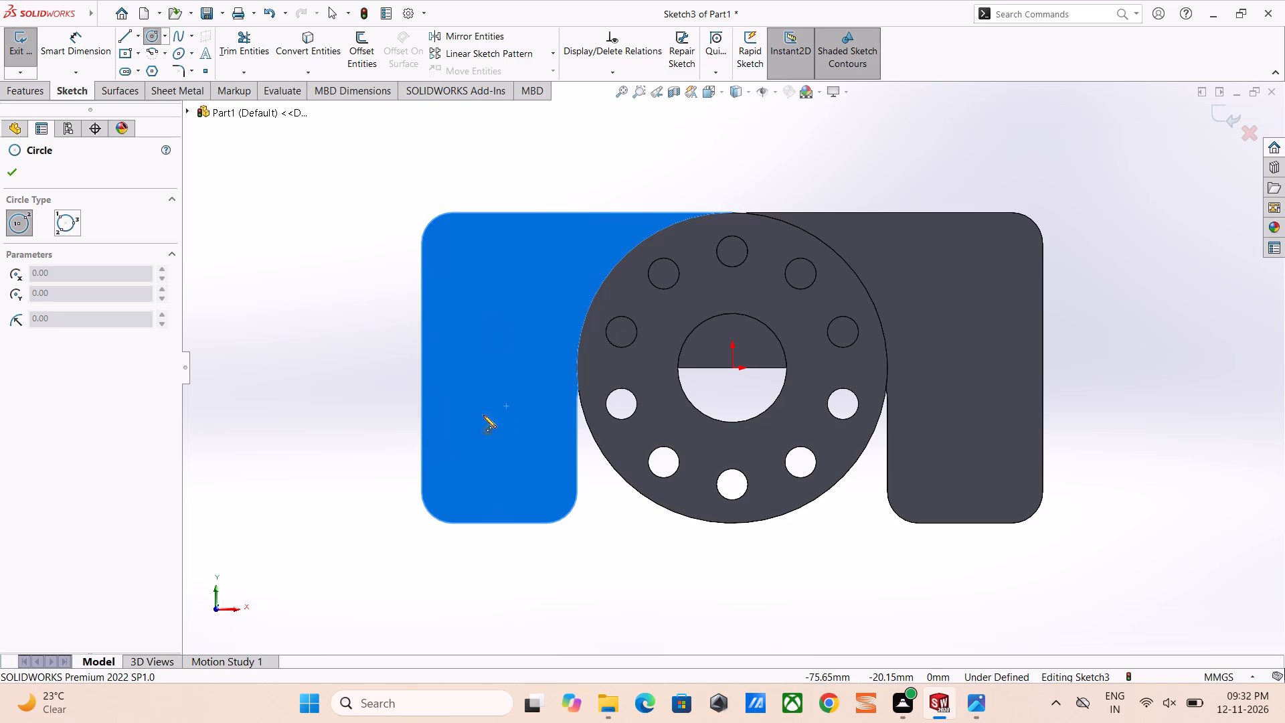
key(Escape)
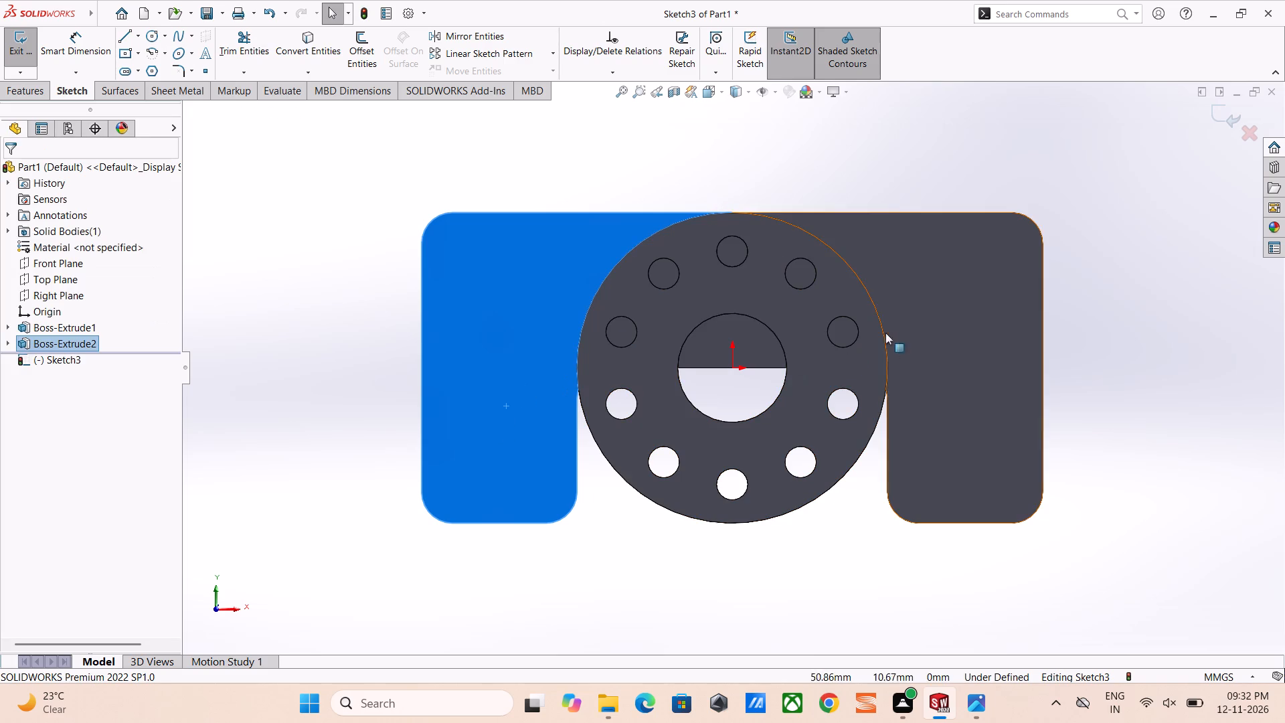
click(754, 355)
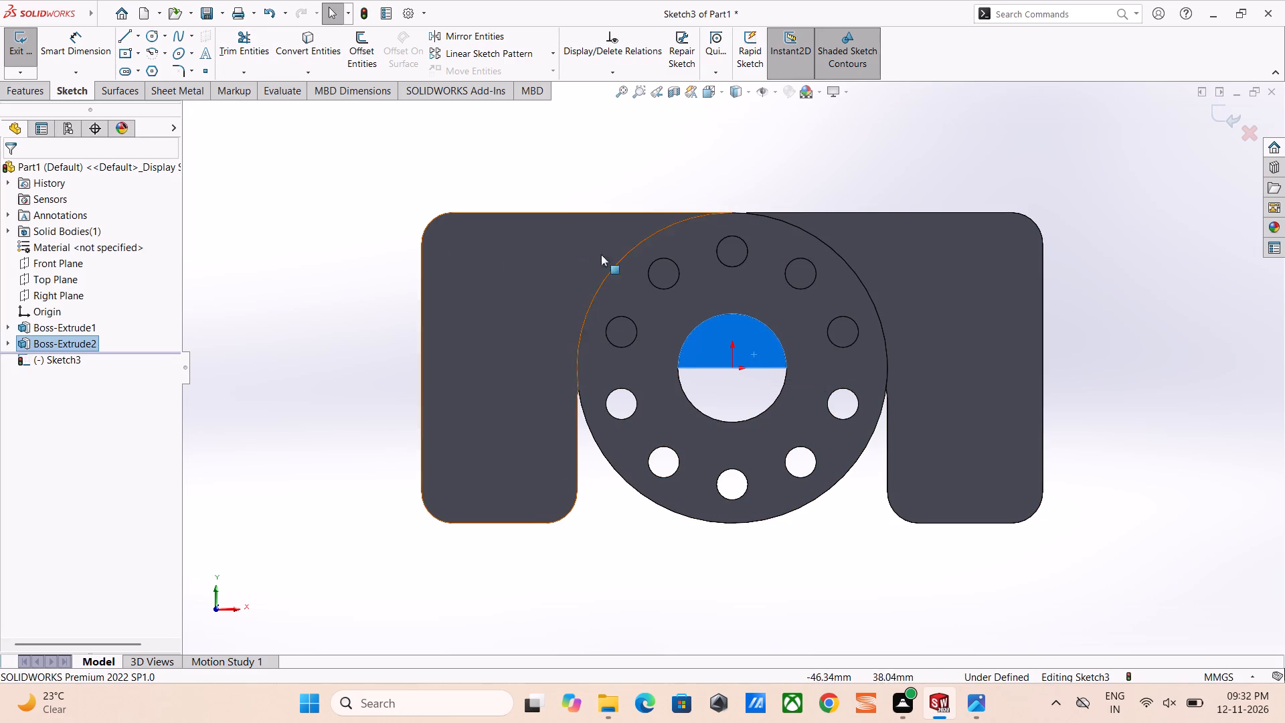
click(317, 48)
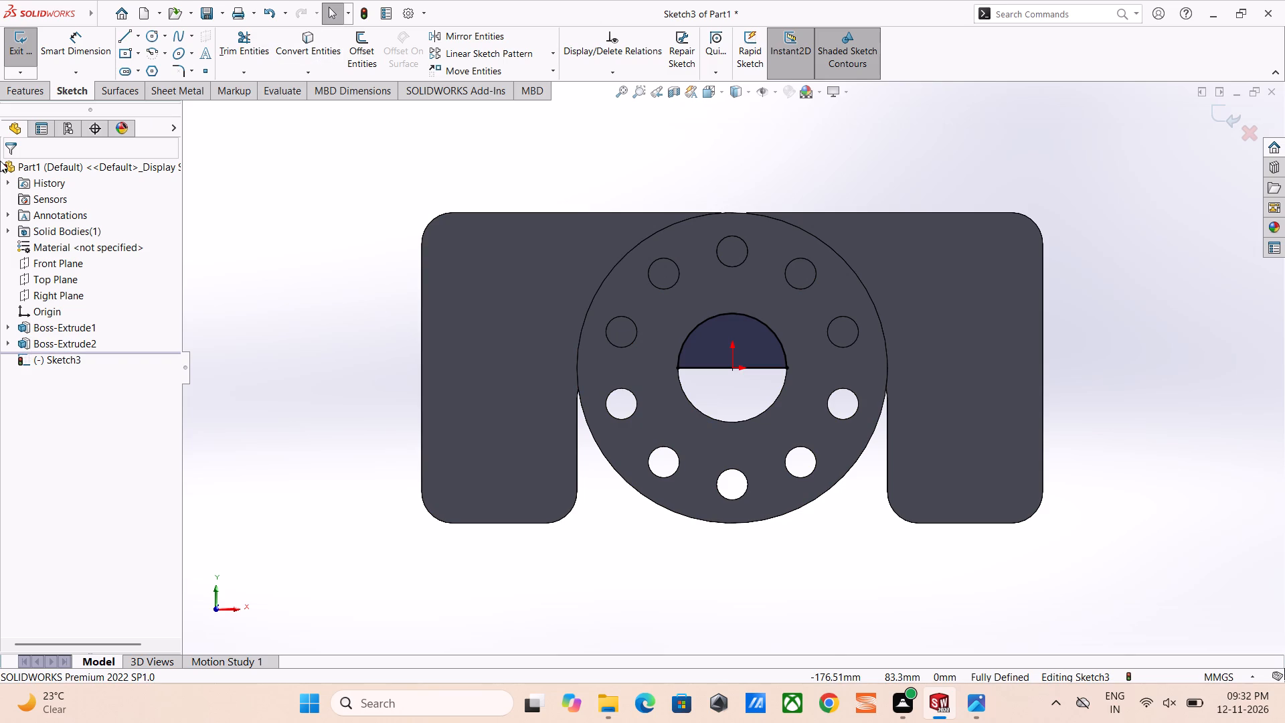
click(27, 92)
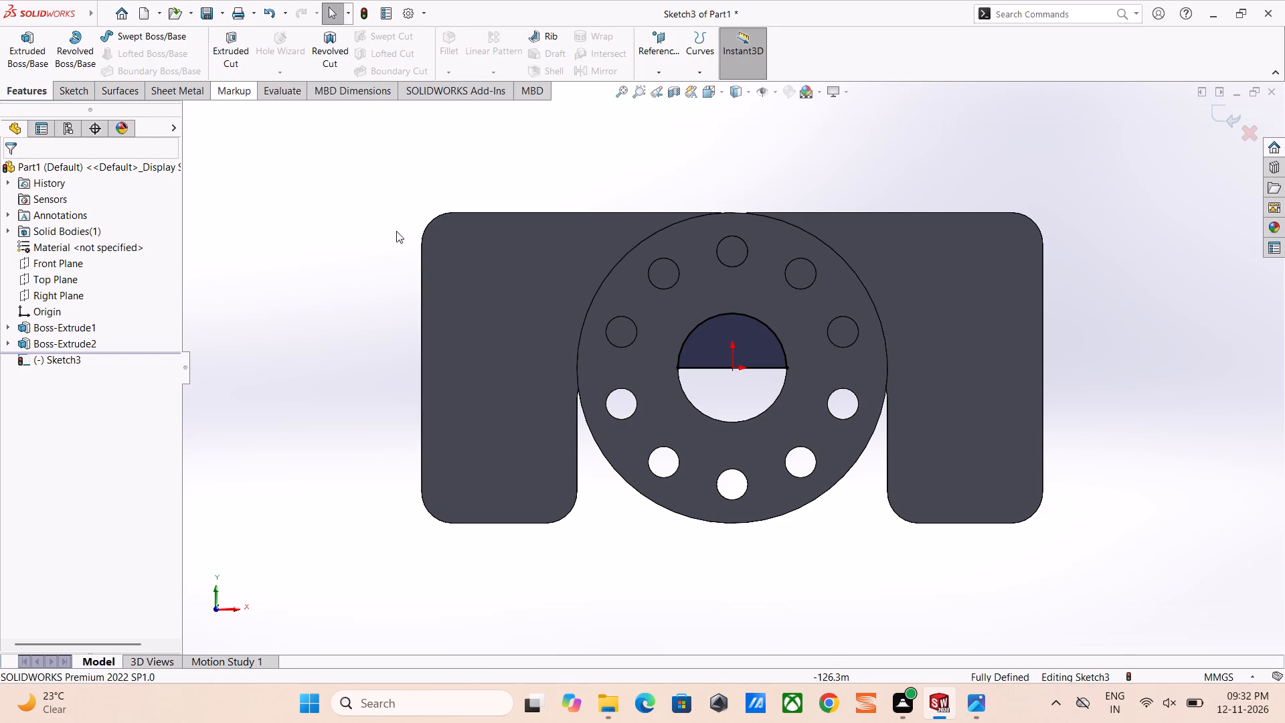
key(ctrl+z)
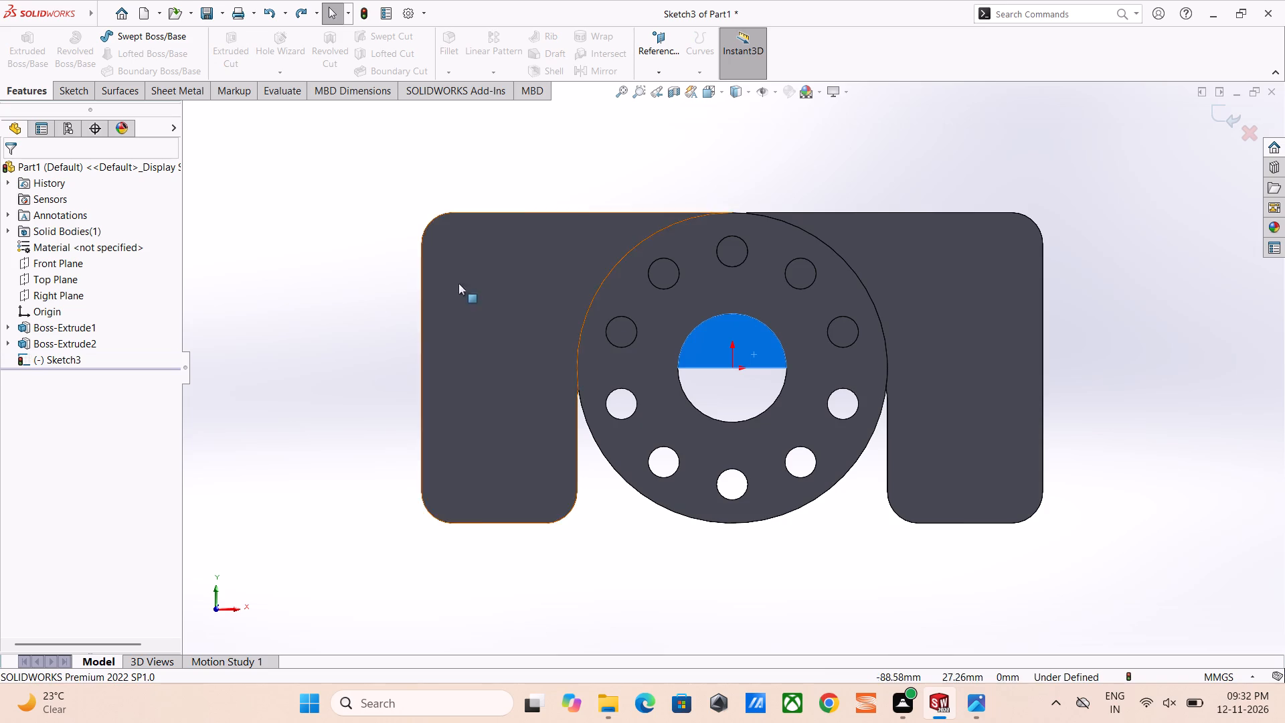
Sketch two concentric circles on the lower part of the plate's left leg, with radii of about 18.6 mm and 7.6 mm.
scroll(465, 283, up, 1)
click(540, 413)
click(83, 86)
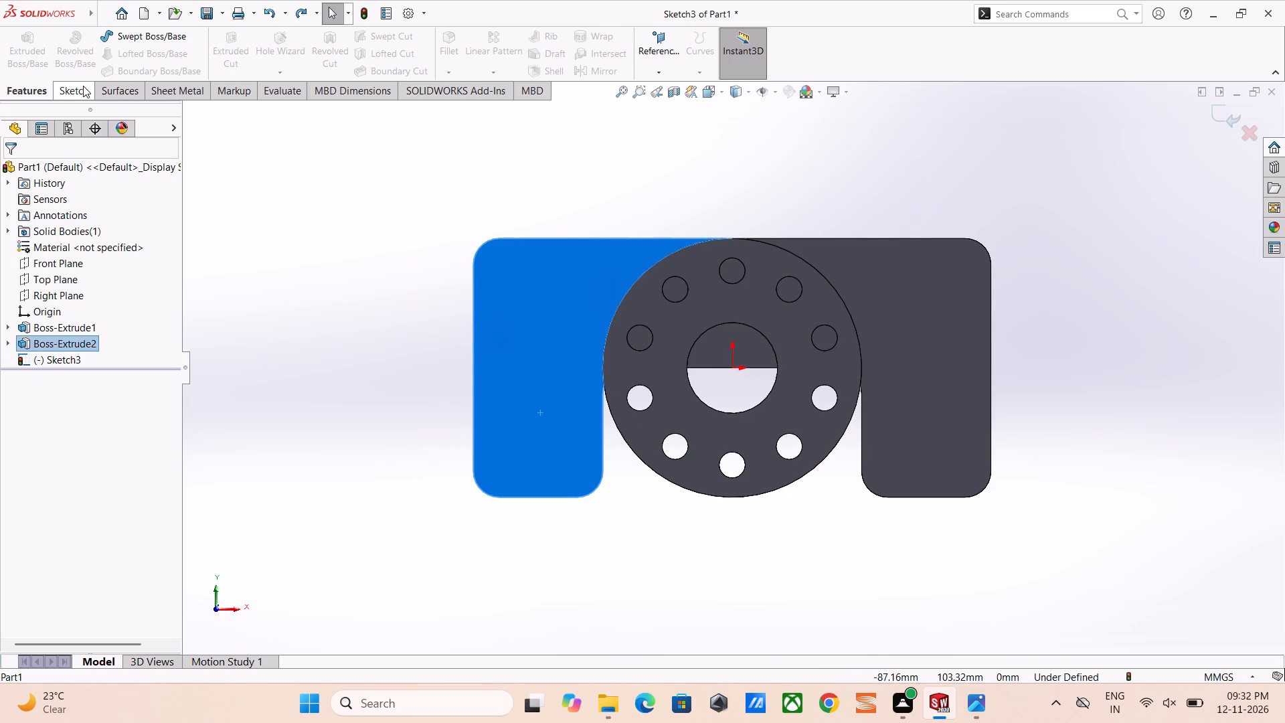
click(153, 35)
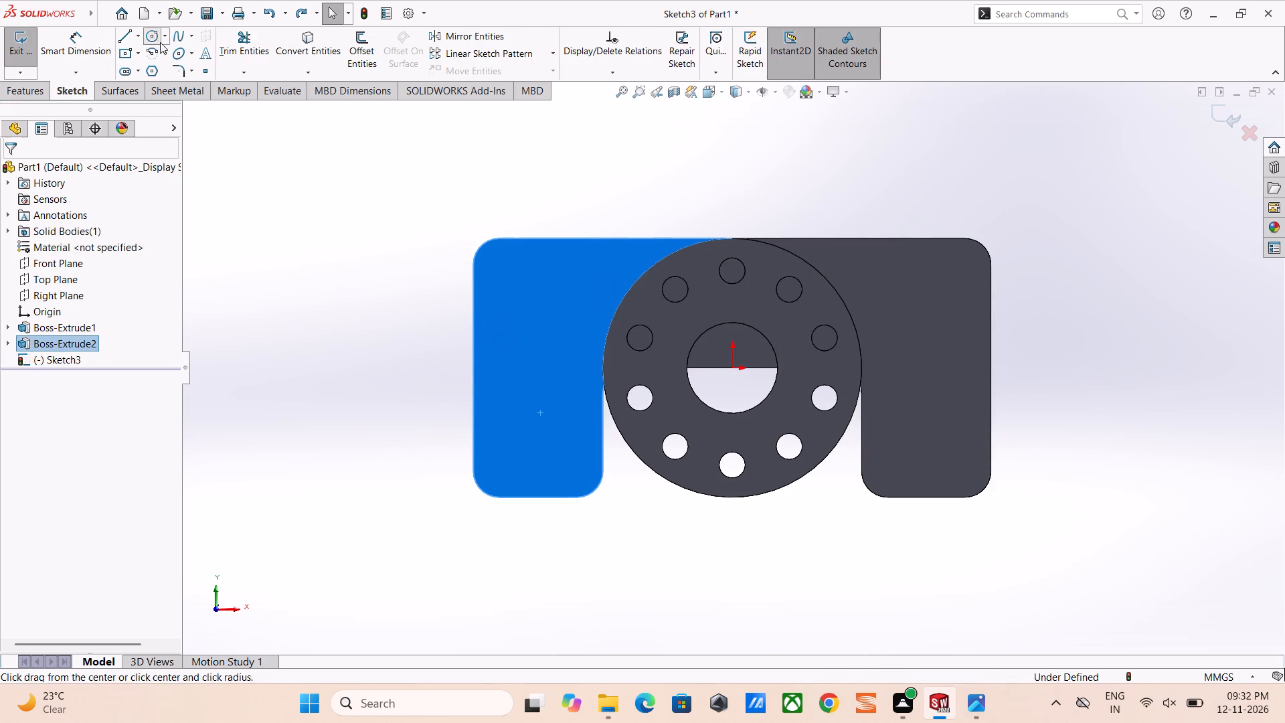
click(537, 437)
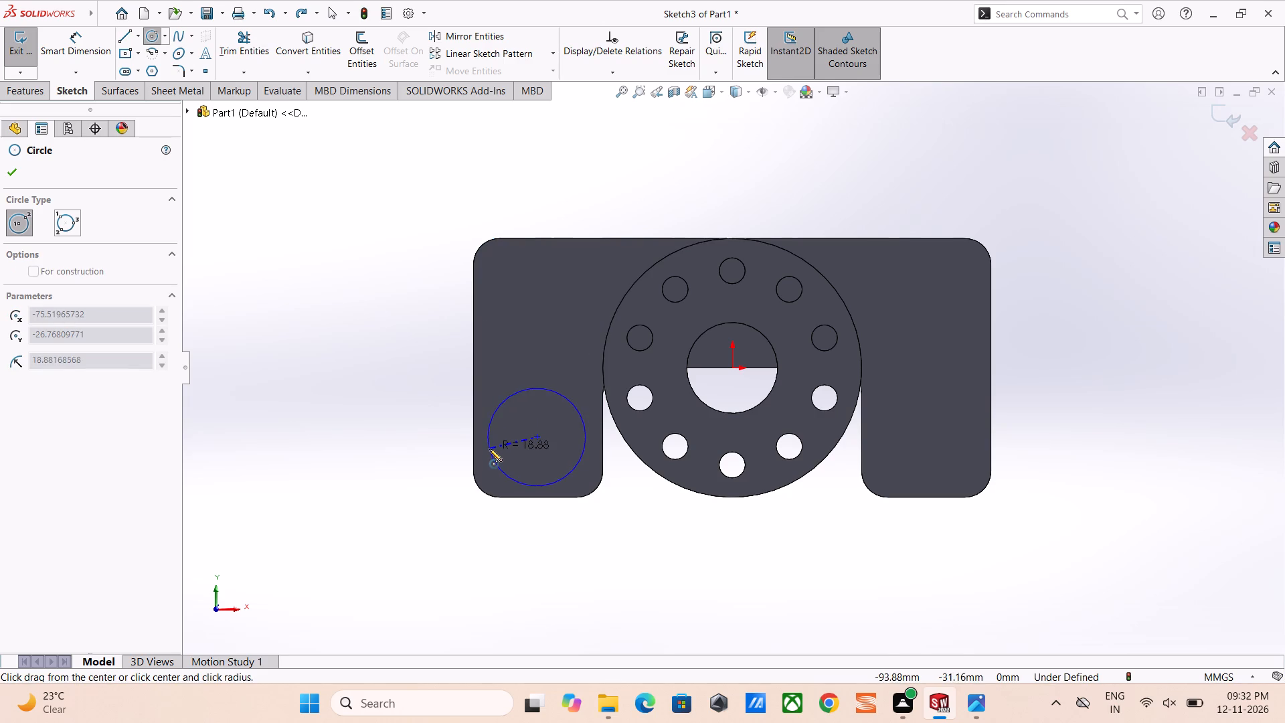
click(490, 449)
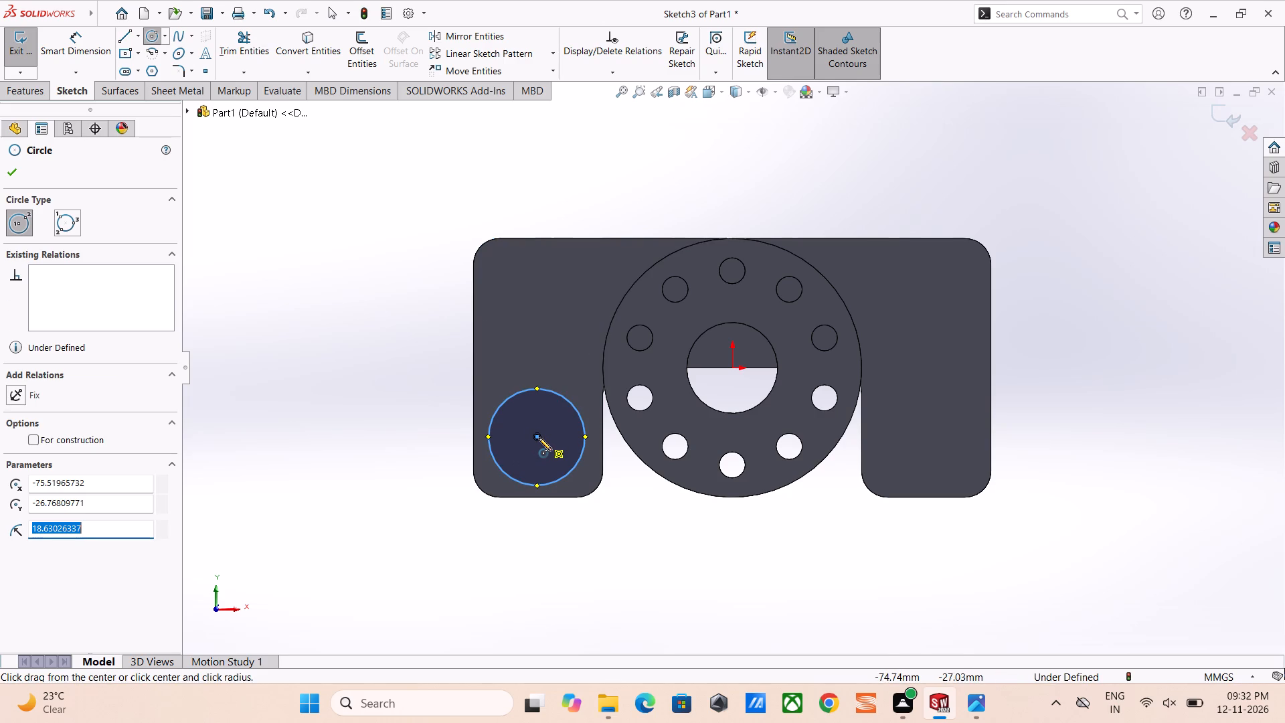
click(539, 438)
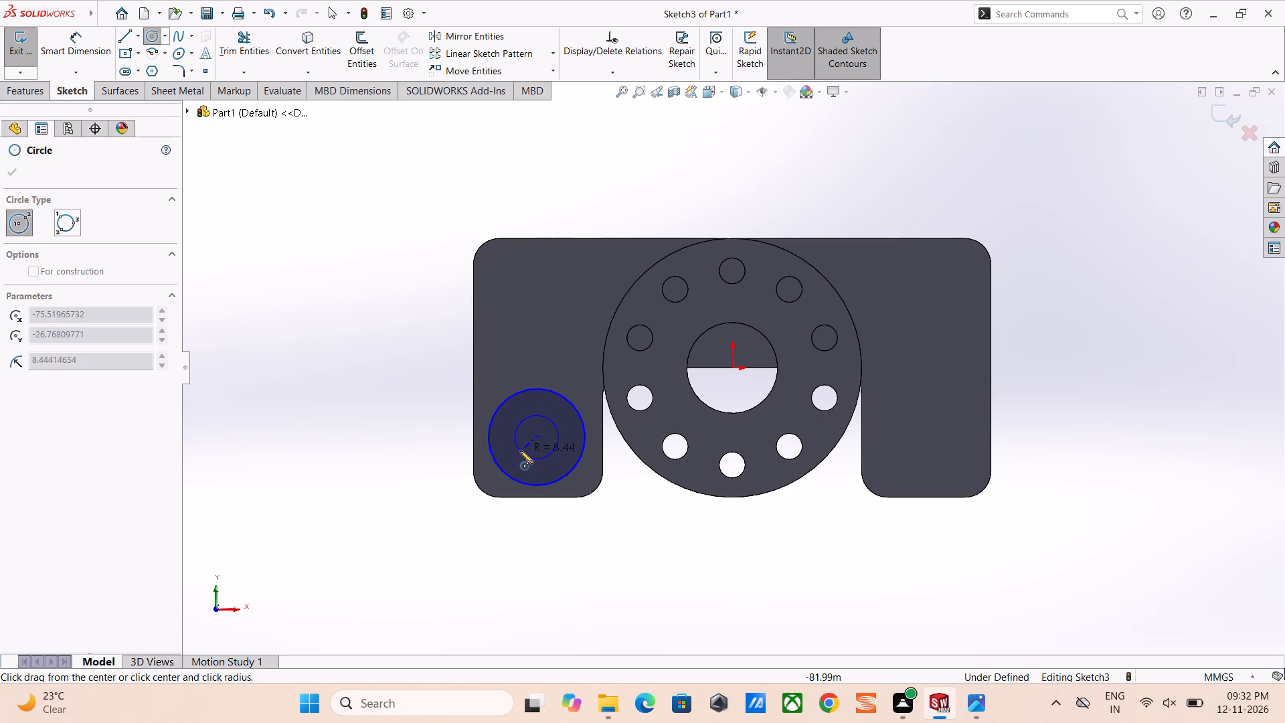
click(521, 449)
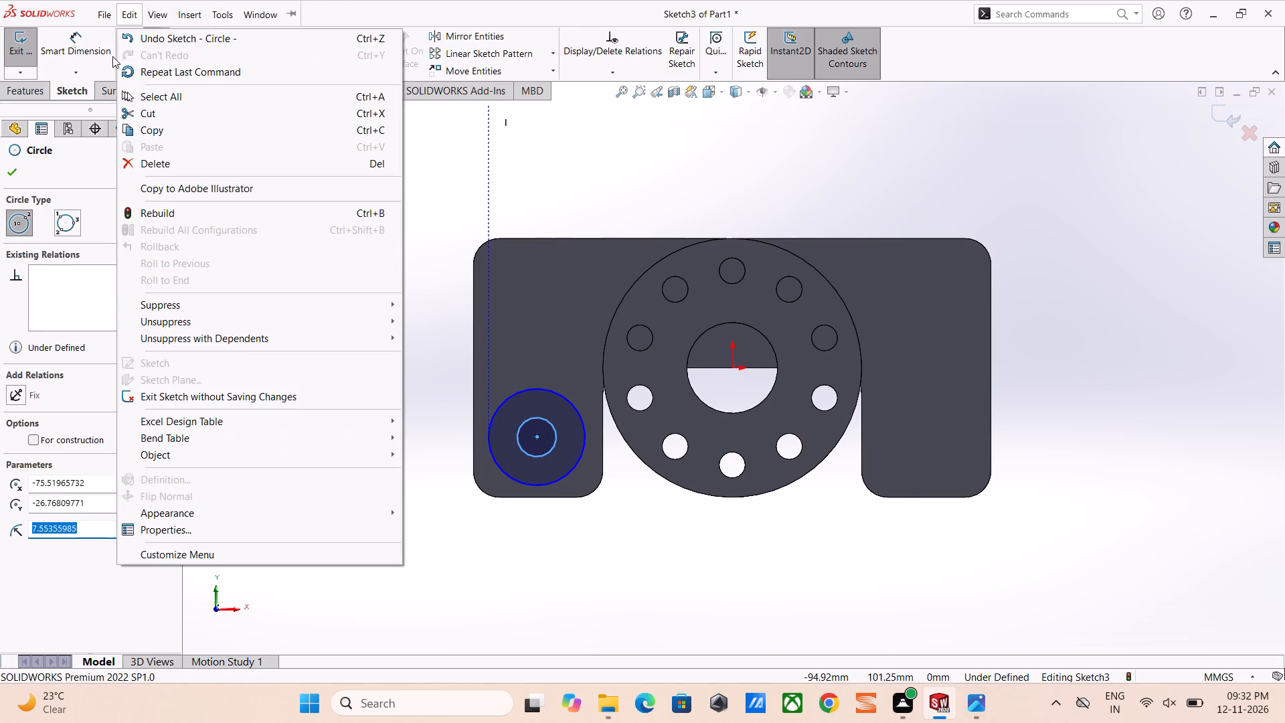
click(455, 215)
key(Escape)
key(Escape)
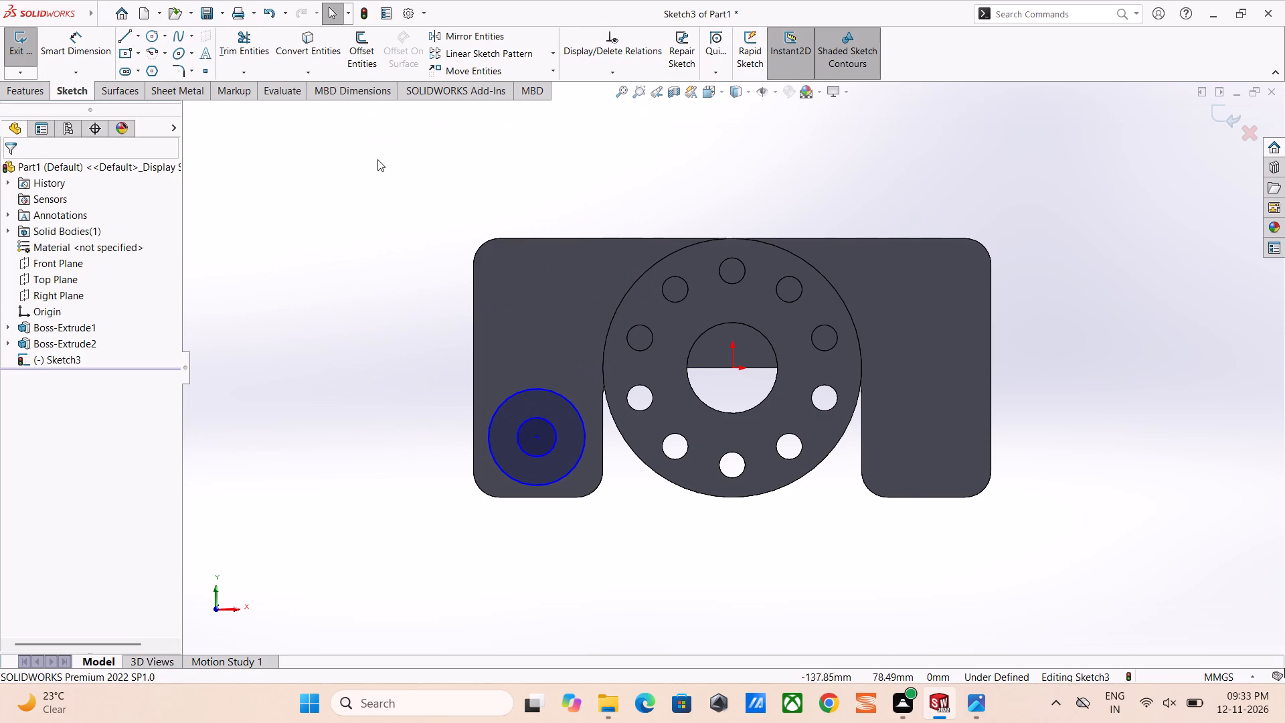
Draw a vertical centerline from above the plate's upper edge down to the origin.
click(141, 36)
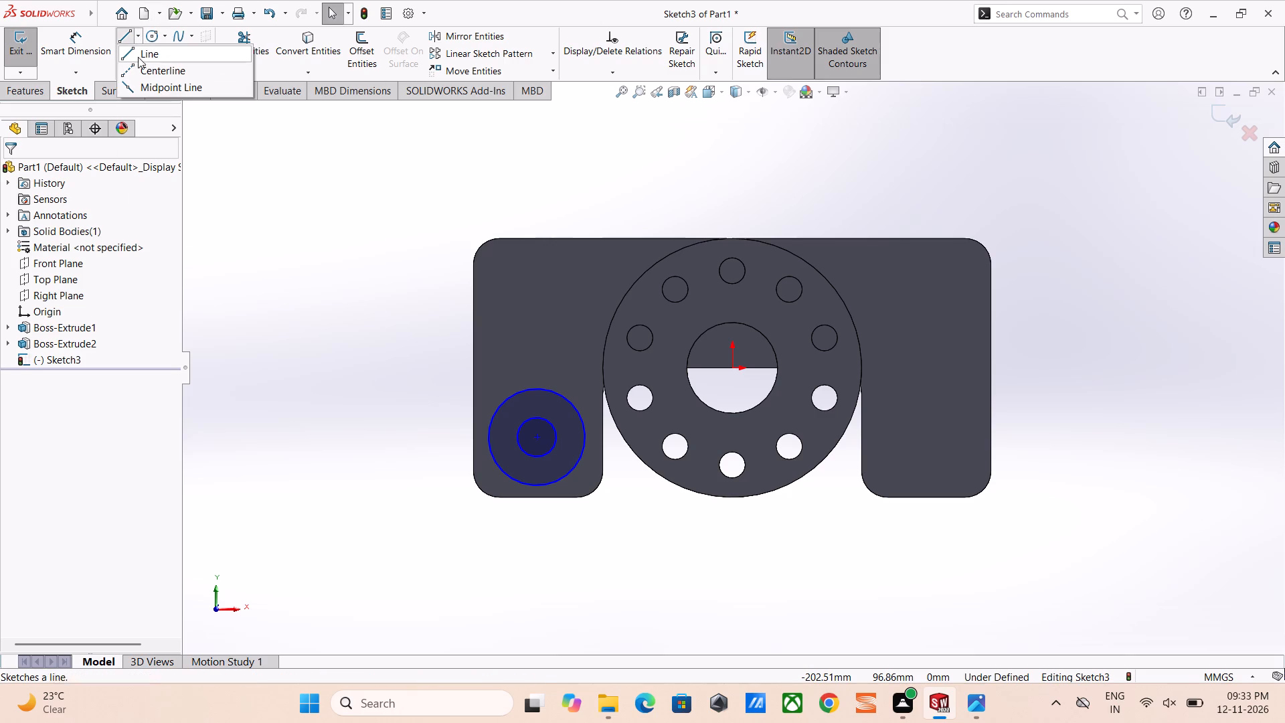
click(137, 70)
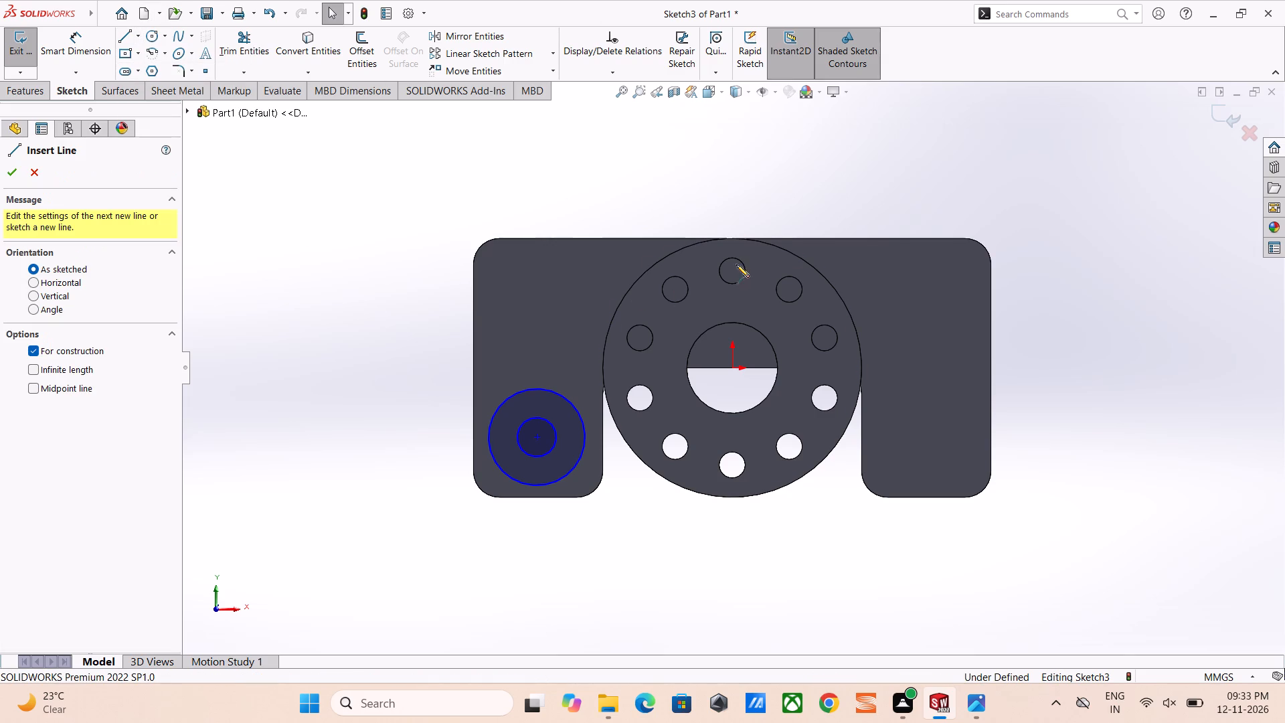
click(730, 177)
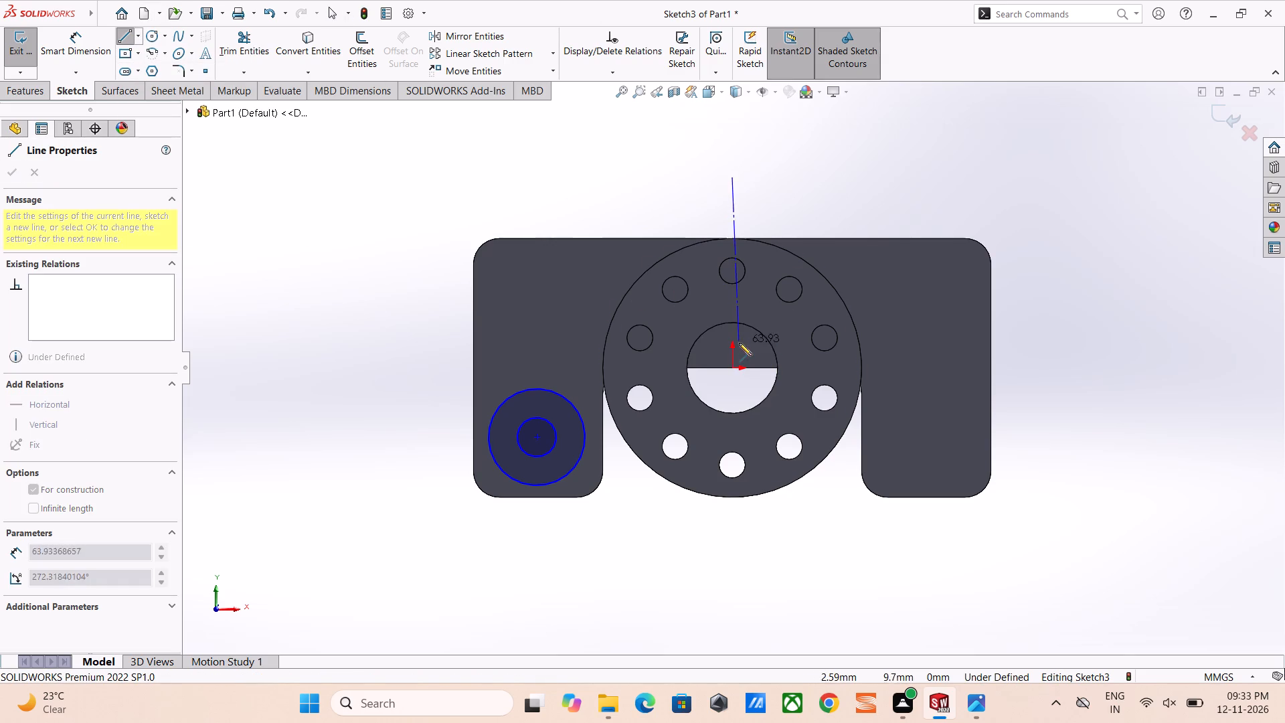
click(734, 368)
key(Escape)
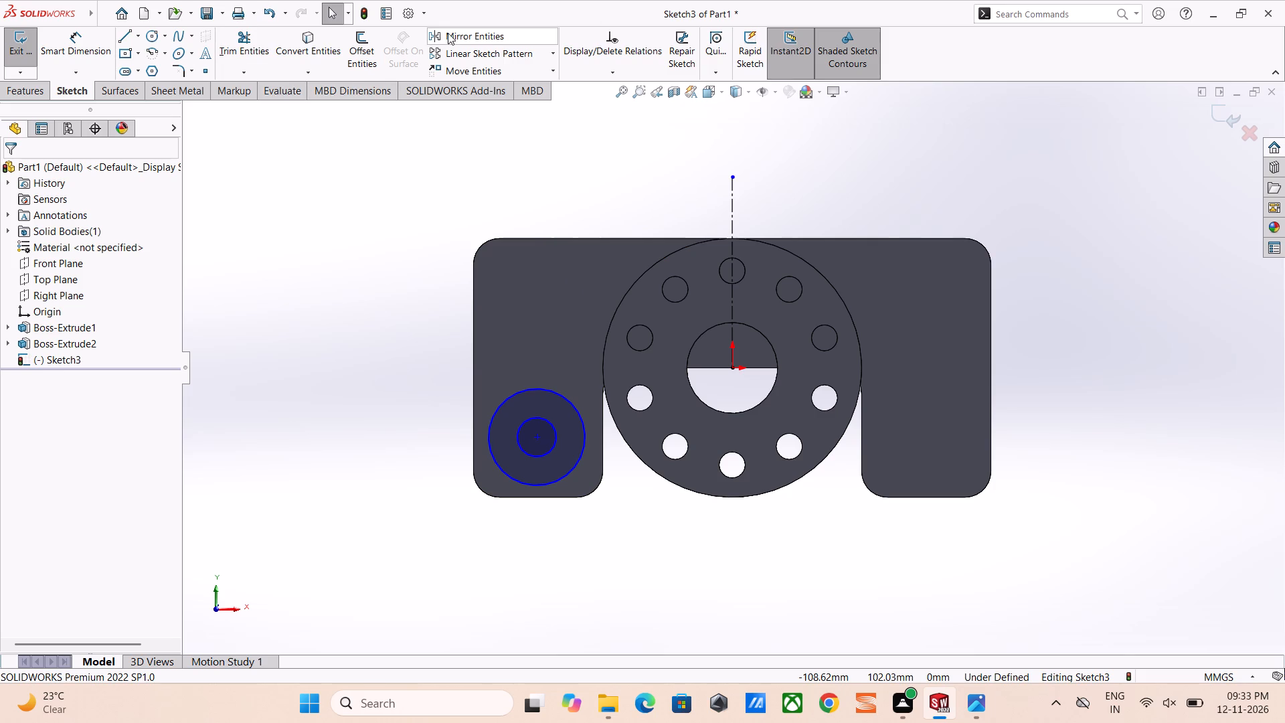
Mirror both concentric circles about the vertical centerline, keeping the originals, onto the plate's right leg.
click(495, 36)
drag(412, 321, 441, 568)
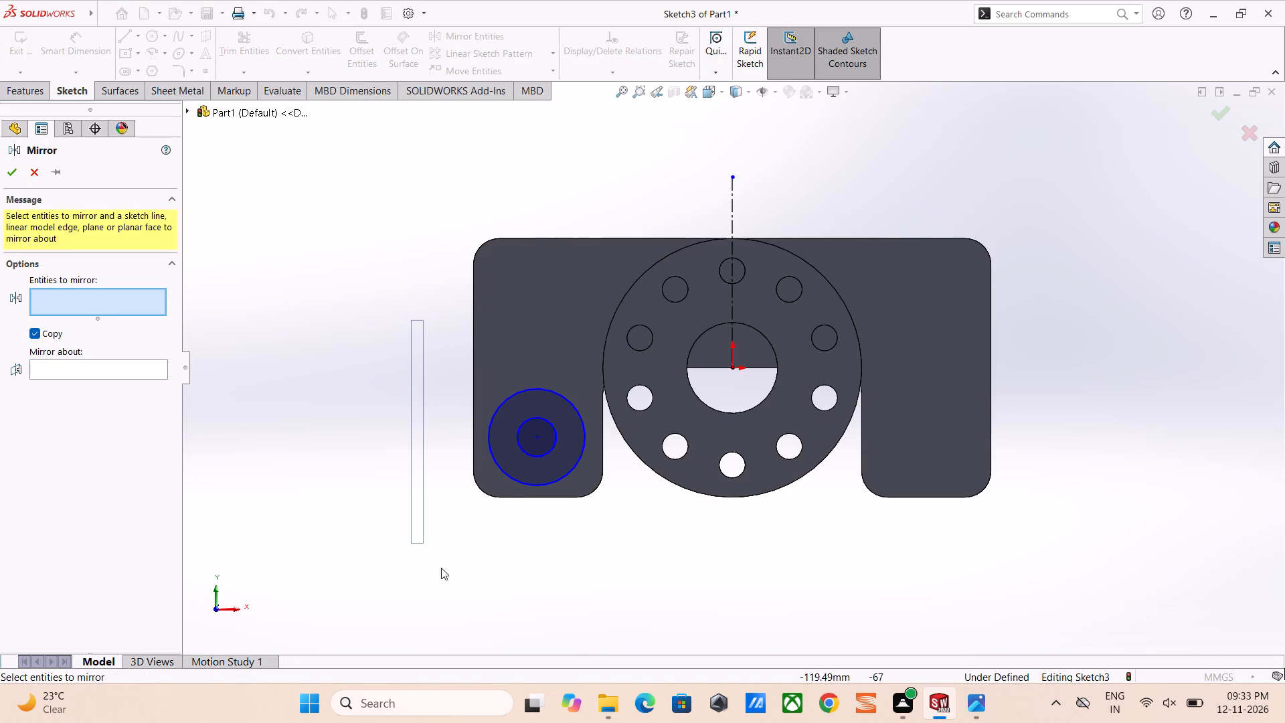
drag(441, 568, 604, 591)
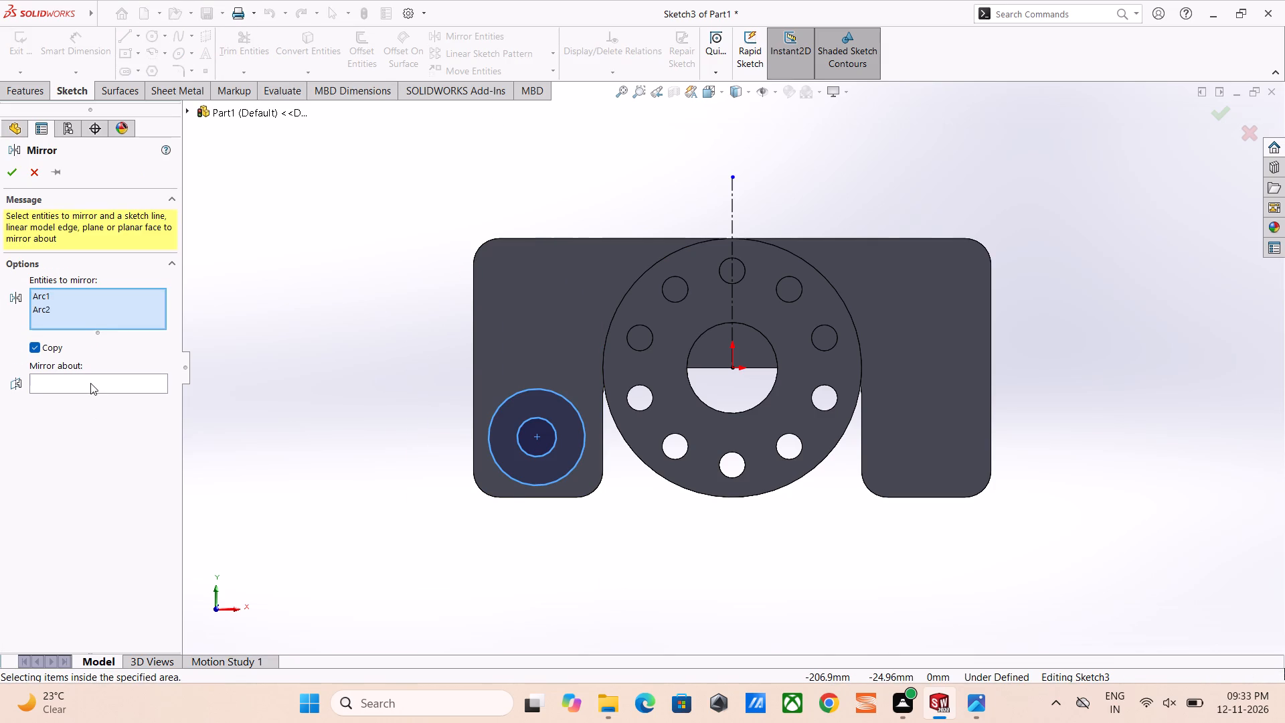
click(90, 383)
click(732, 200)
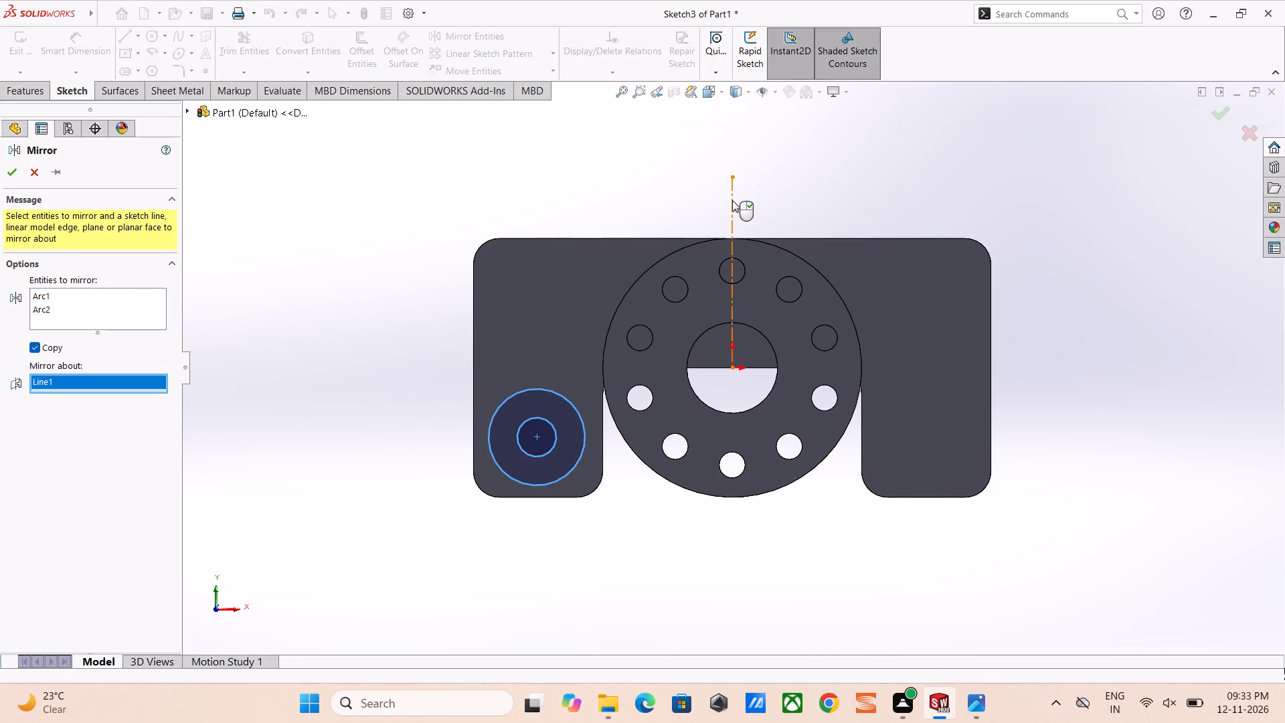
click(8, 172)
Dimension the left leg's concentric circles, setting the outer diameter to 35 mm and the inner diameter to 15 mm.
scroll(963, 375, up, 2)
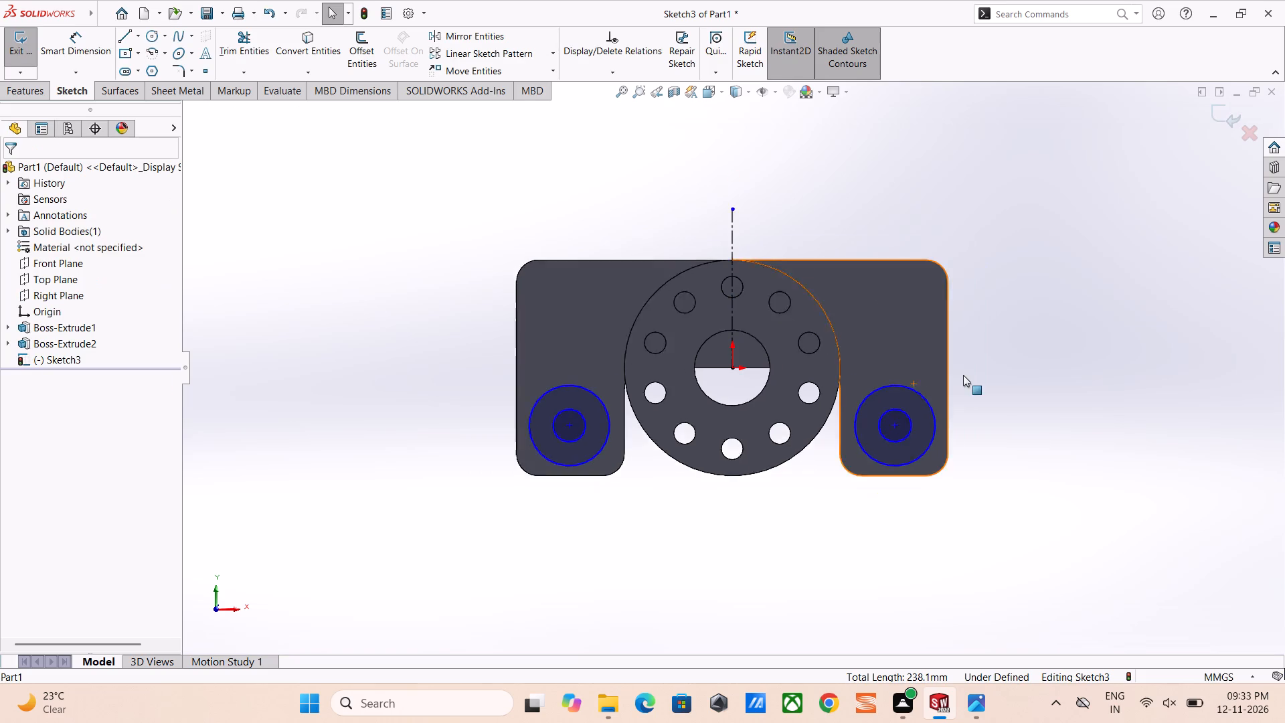
scroll(963, 375, up, 1)
scroll(888, 378, down, 2)
click(65, 48)
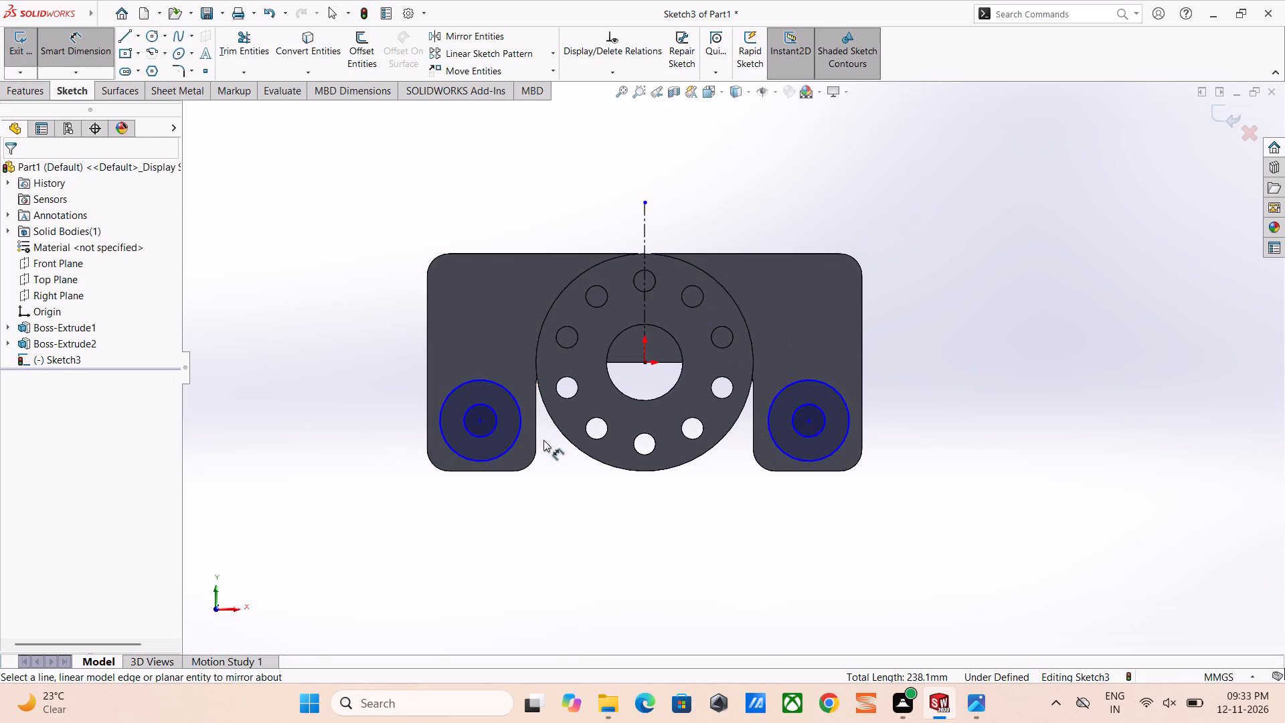
click(515, 402)
click(354, 368)
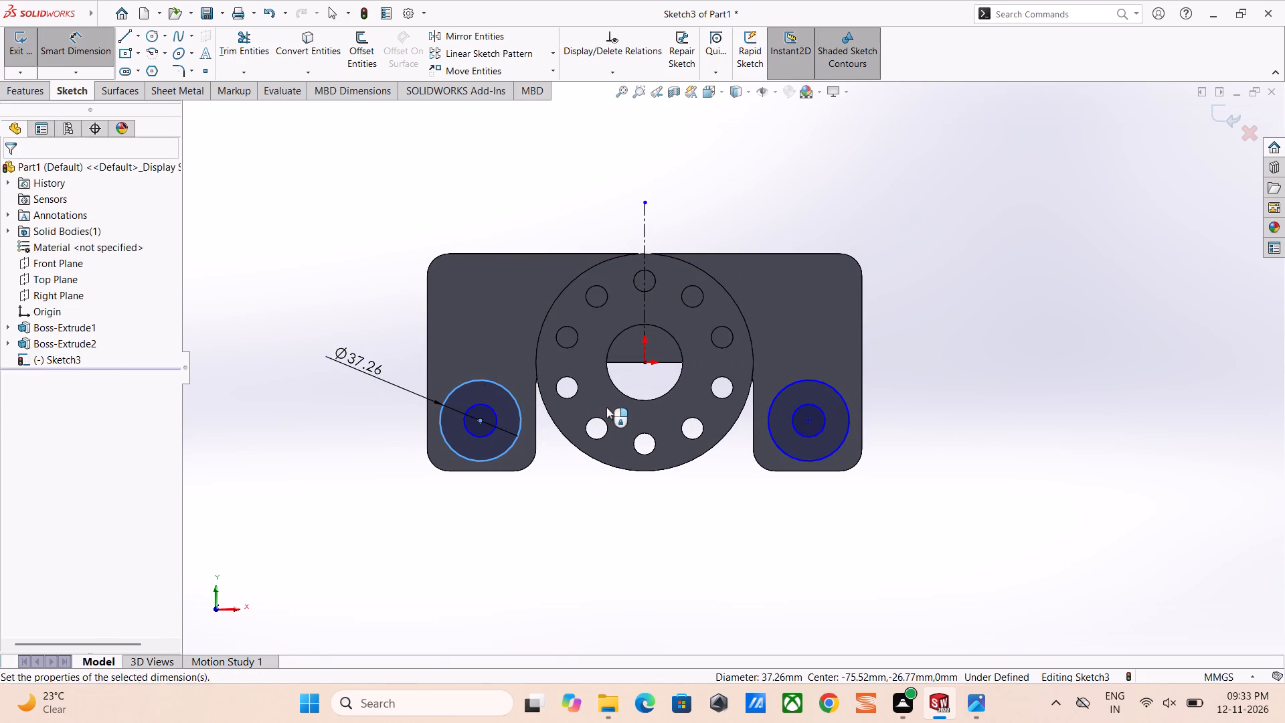
text(35)
key(Return)
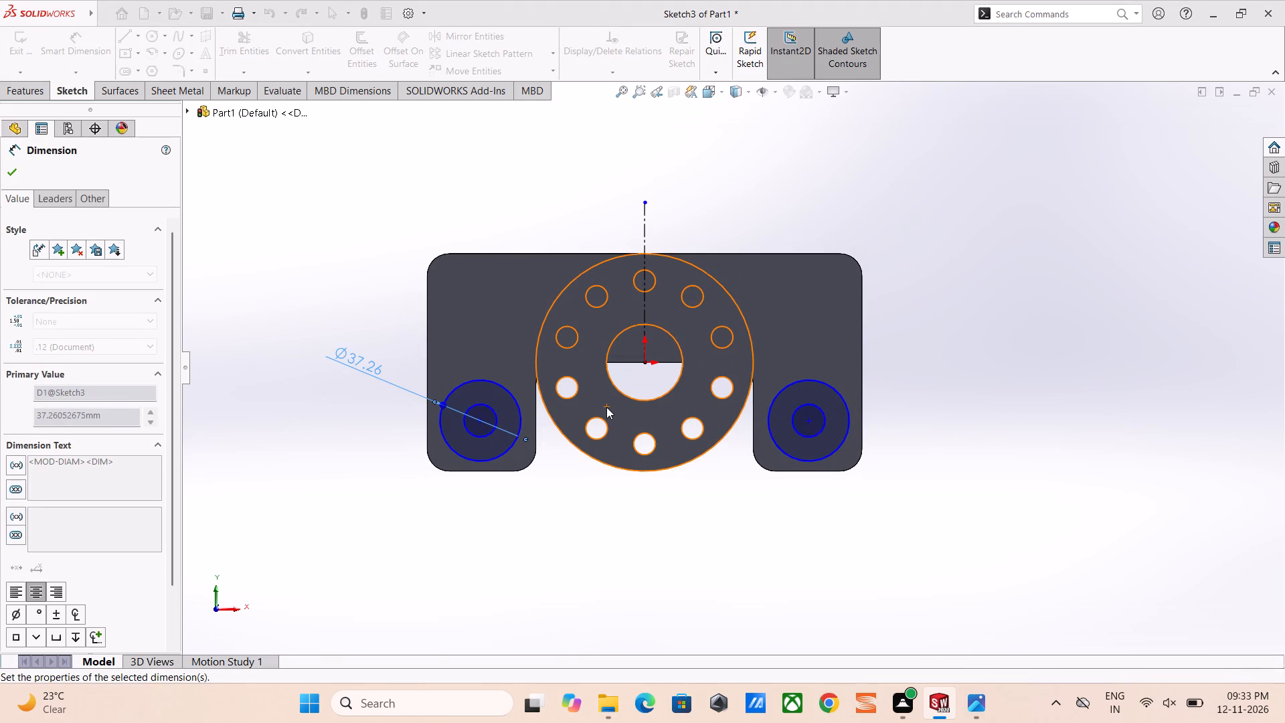
click(478, 401)
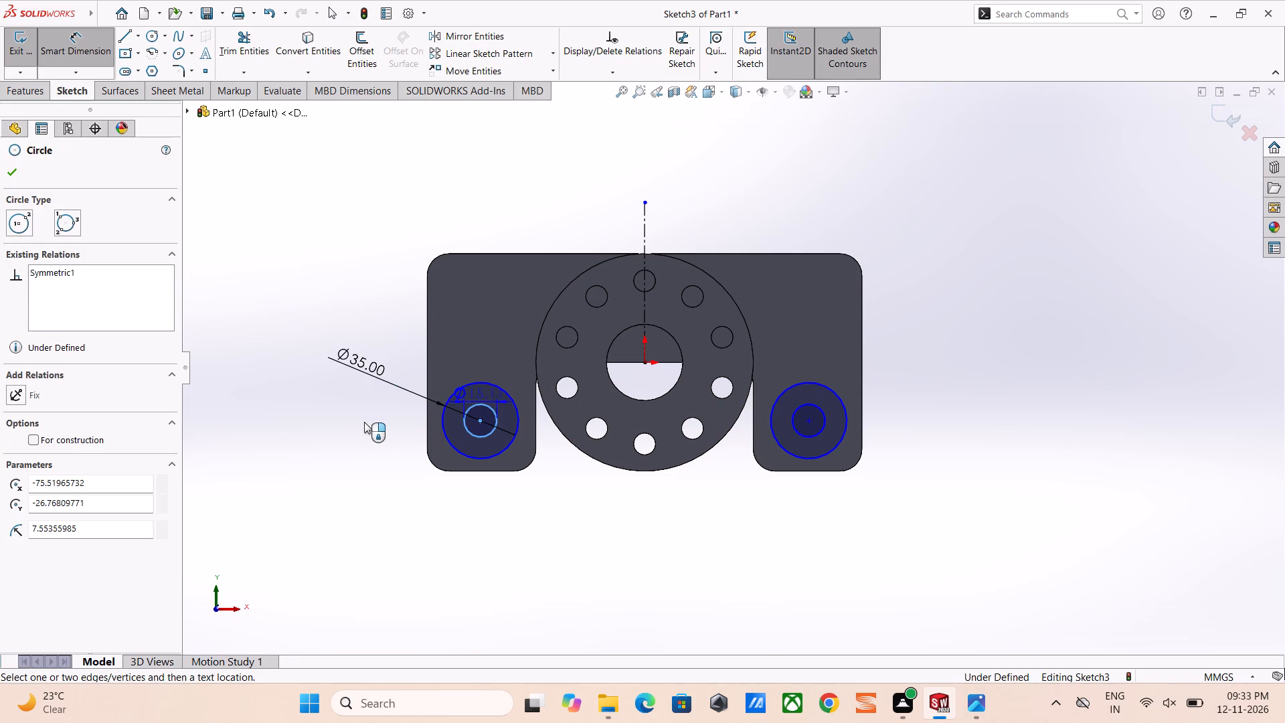
click(364, 422)
text(15)
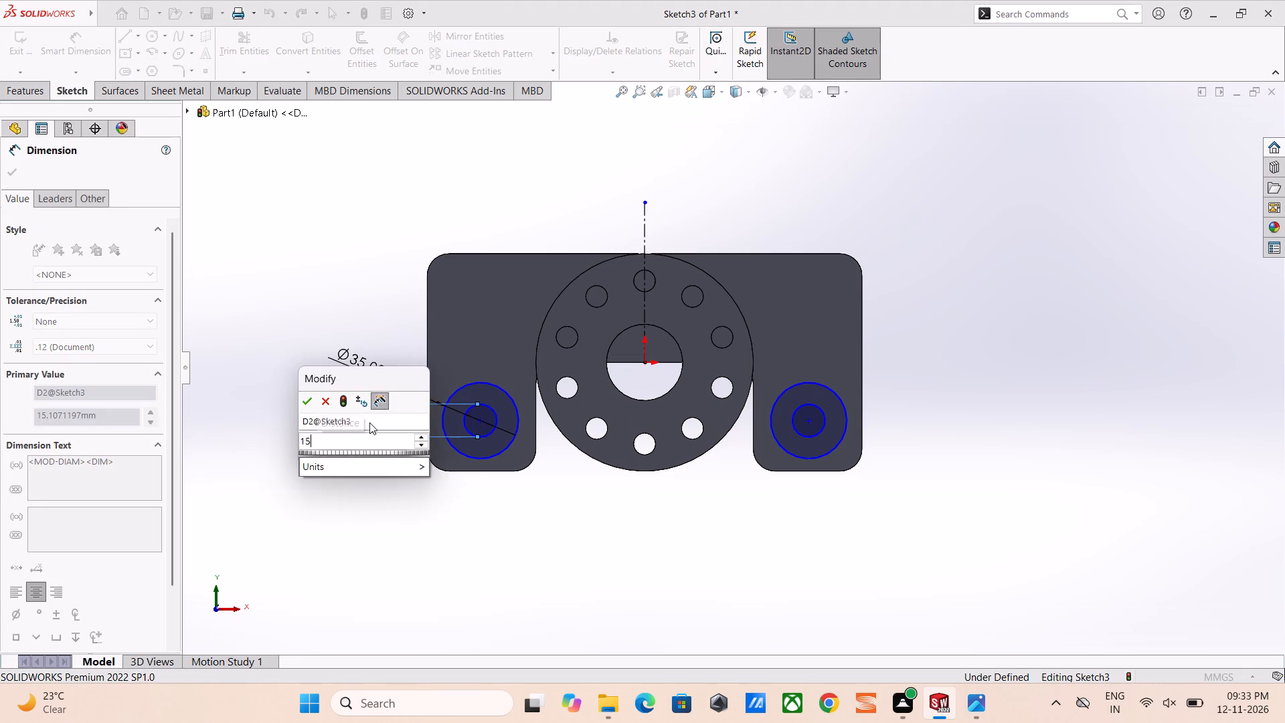
key(Return)
scroll(761, 337, down, 2)
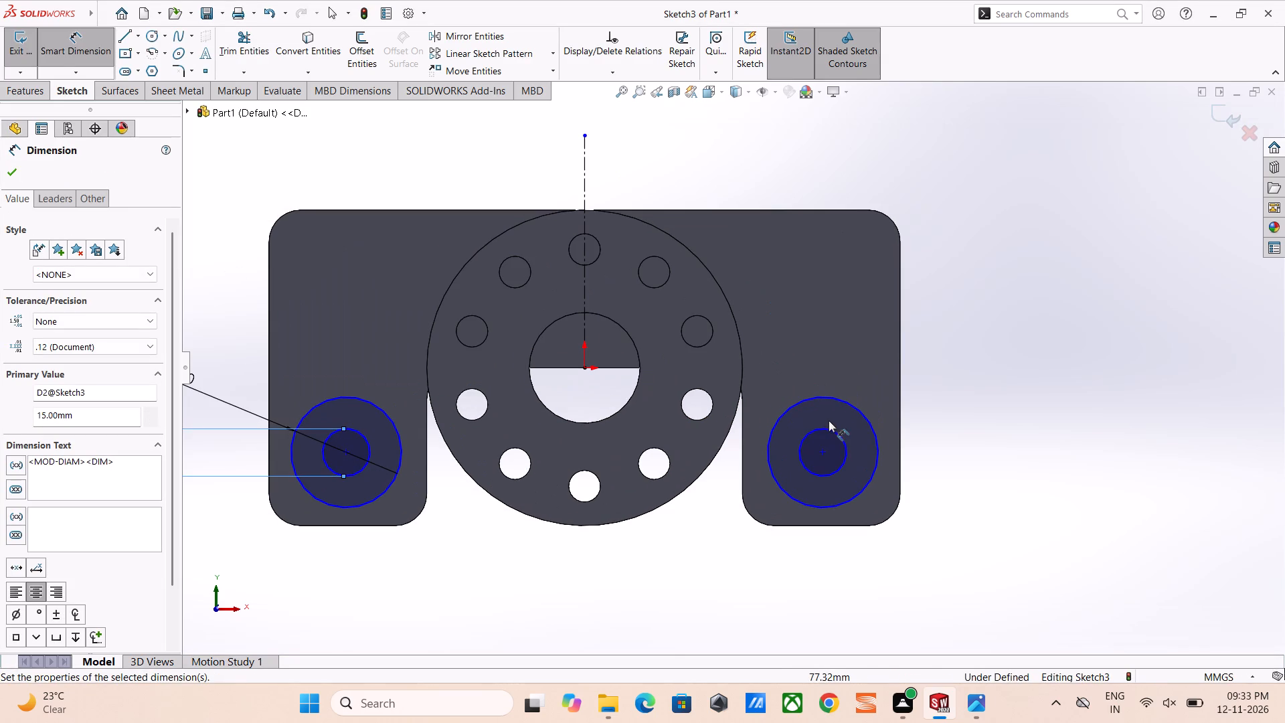
key(Escape)
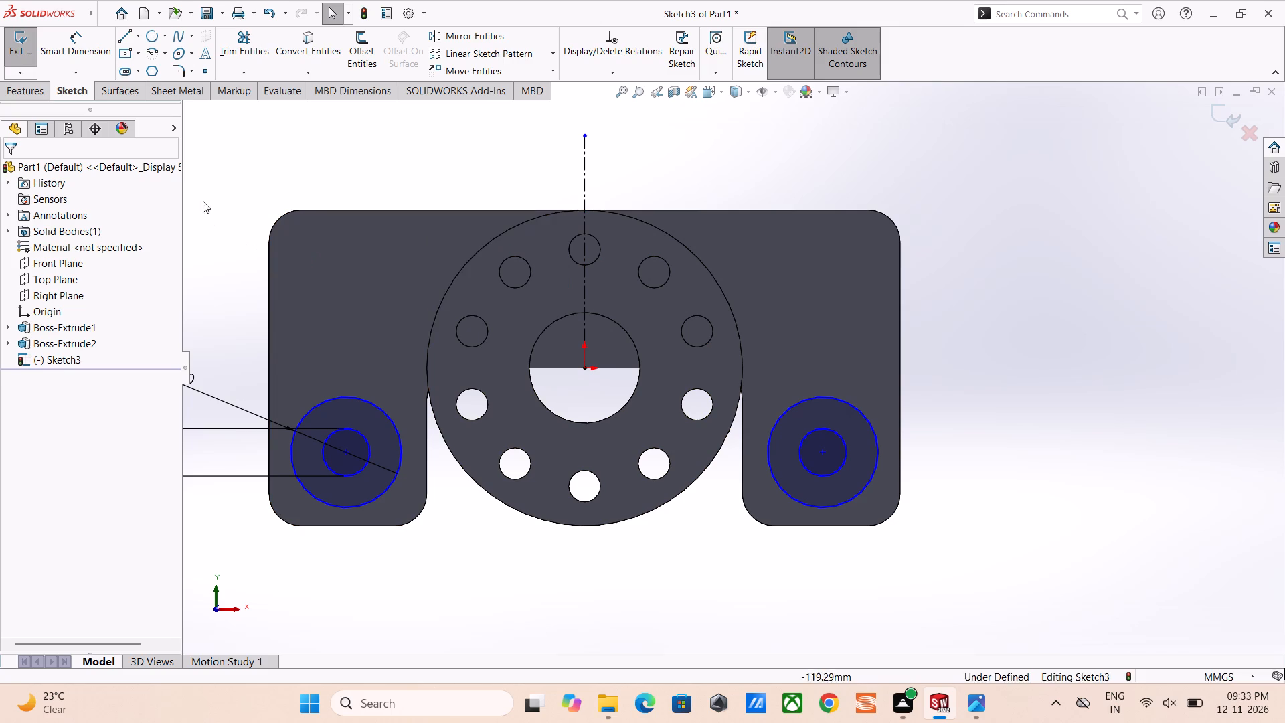
Extrude the two ring profiles 15 mm blind from the sketch plane as bosses merged with the plate.
click(41, 91)
click(35, 50)
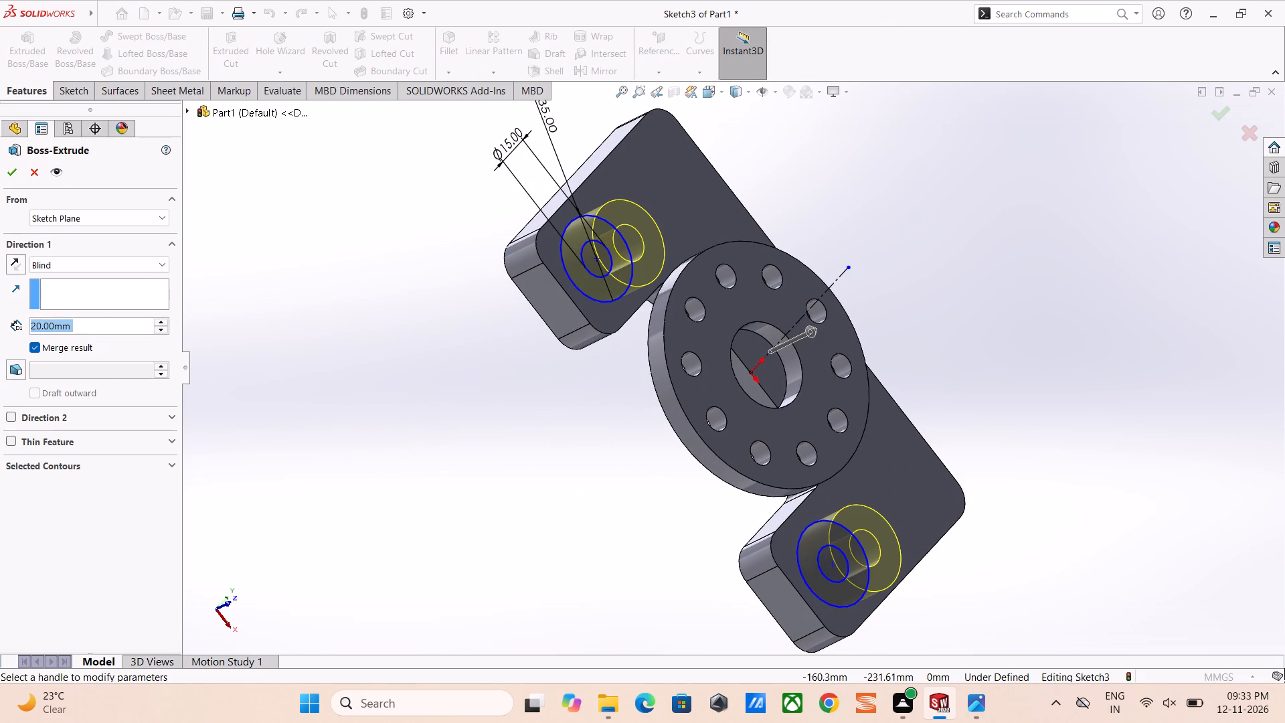
text(15)
key(Return)
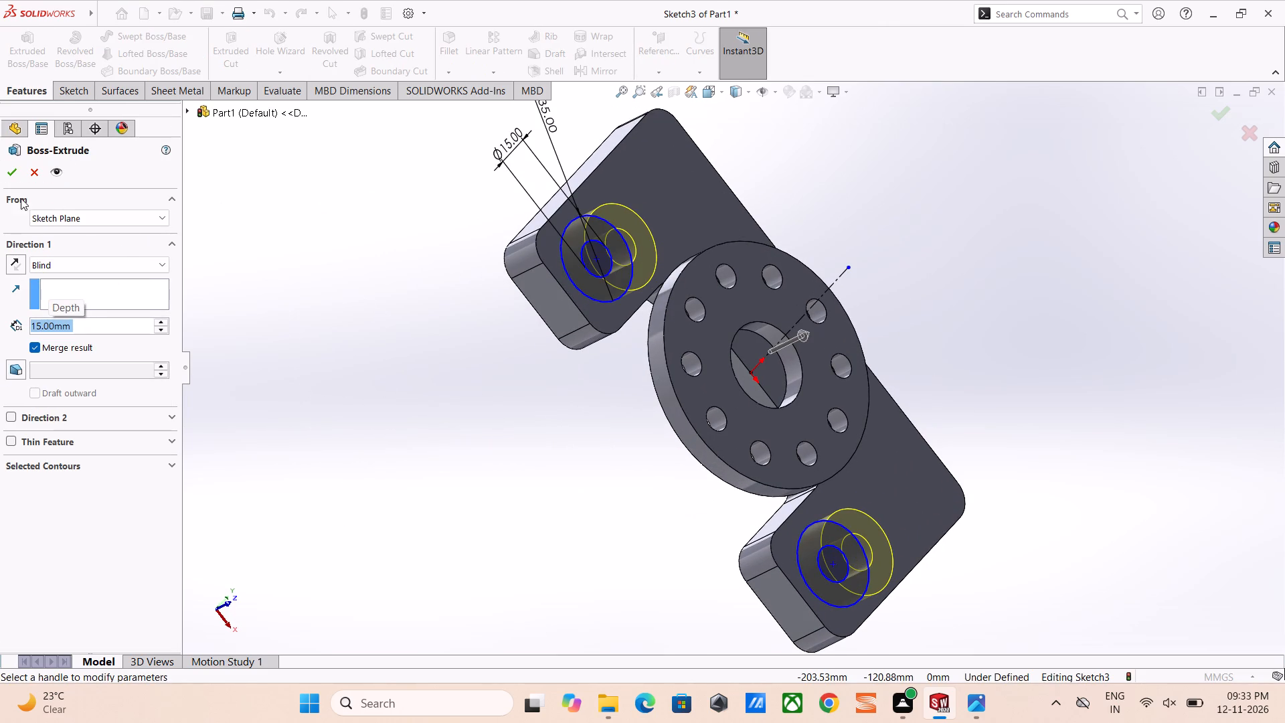
click(18, 176)
scroll(498, 376, down, 3)
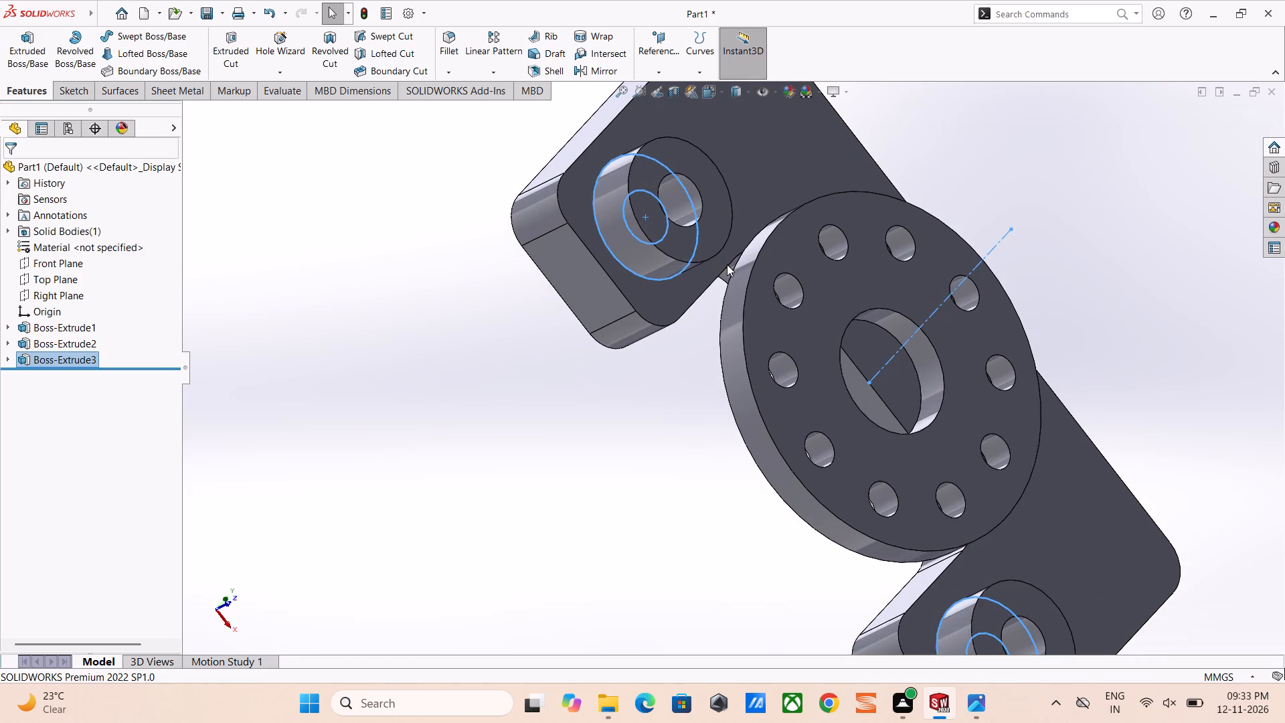
Start a fillet with a 2 mm radius on the left boss's top face and the right boss's outer top edge.
scroll(711, 147, down, 2)
scroll(776, 246, up, 2)
middle_drag(779, 238, 997, 434)
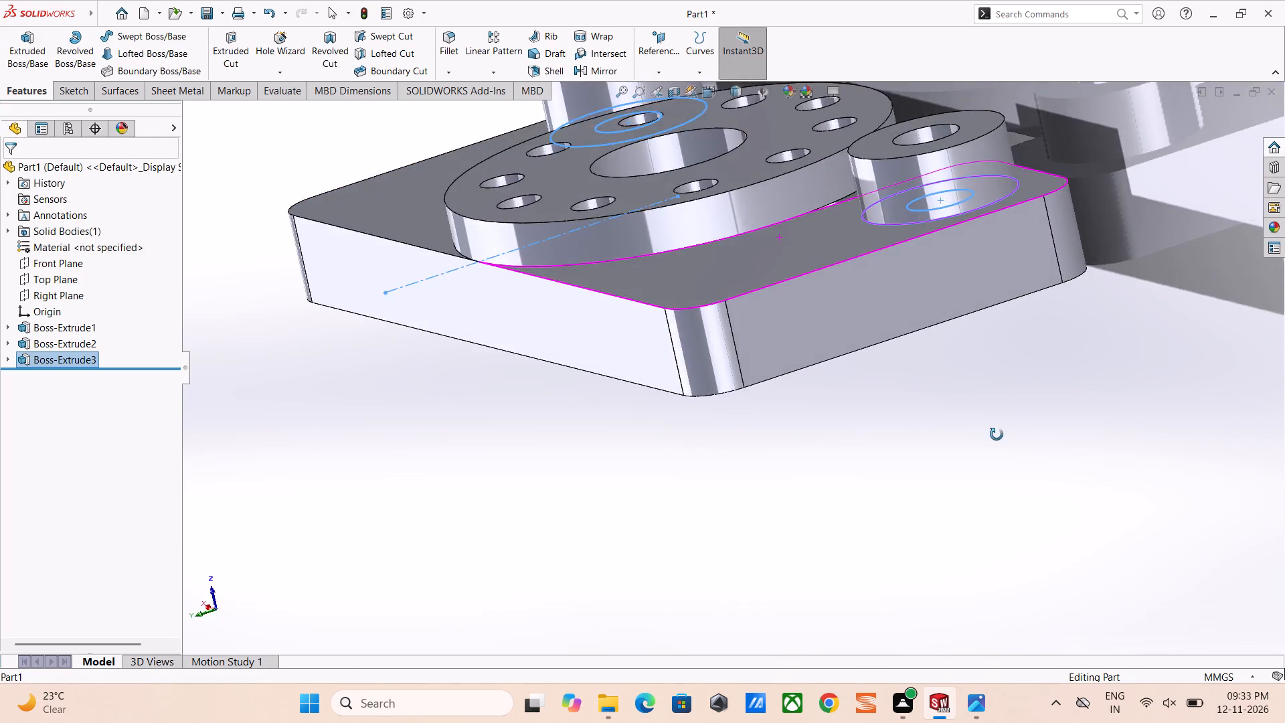
middle_drag(997, 434, 944, 351)
scroll(883, 226, up, 2)
middle_drag(885, 246, 828, 383)
scroll(828, 345, down, 2)
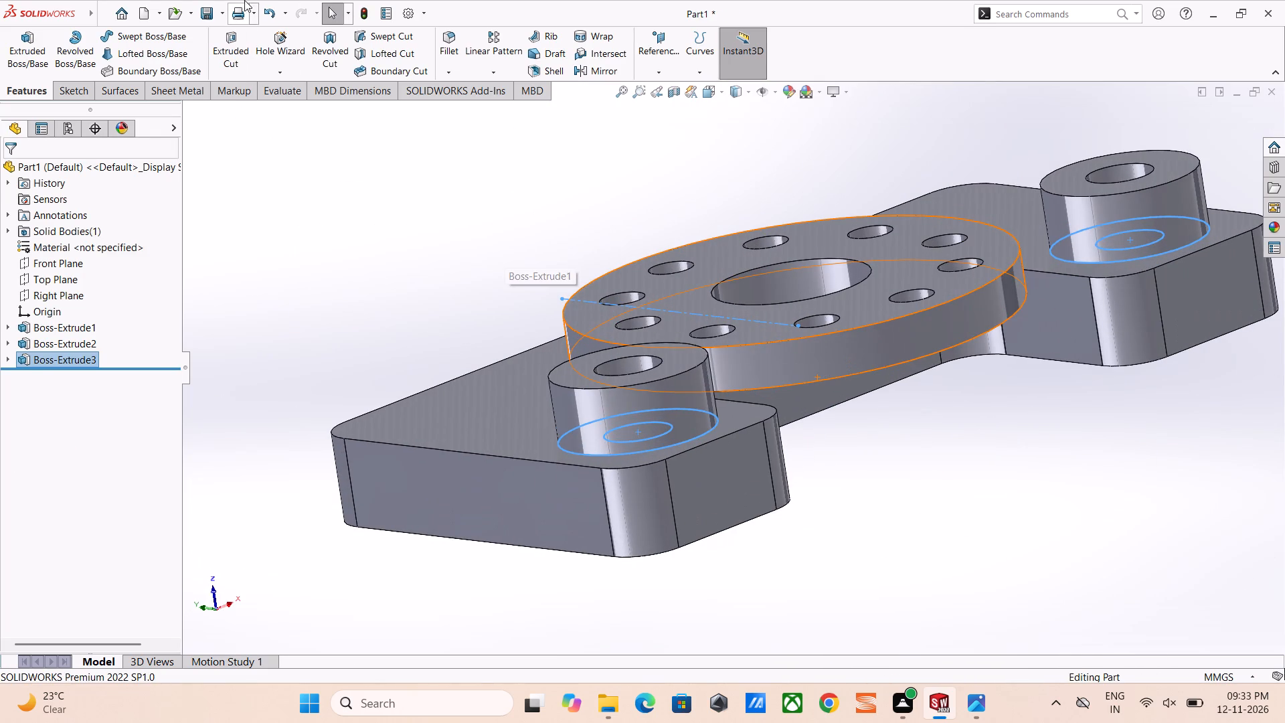
click(445, 52)
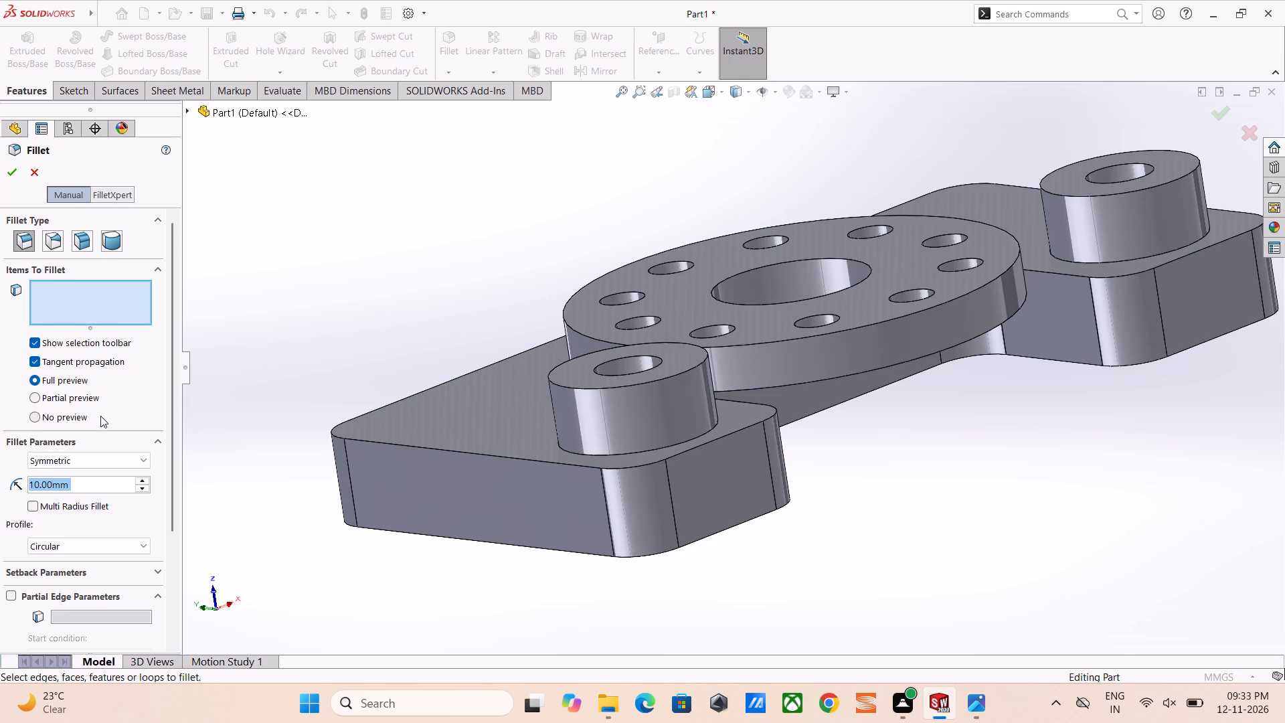
key(2)
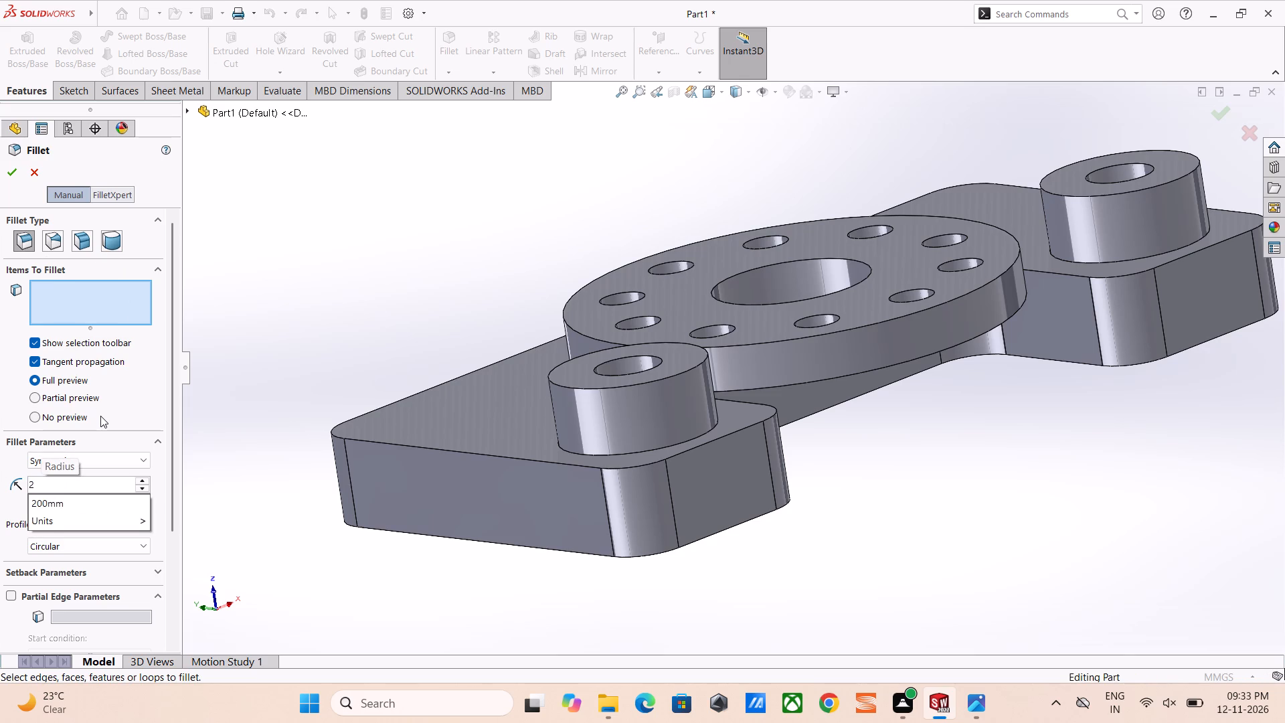
key(BackSpace)
key(1)
key(Return)
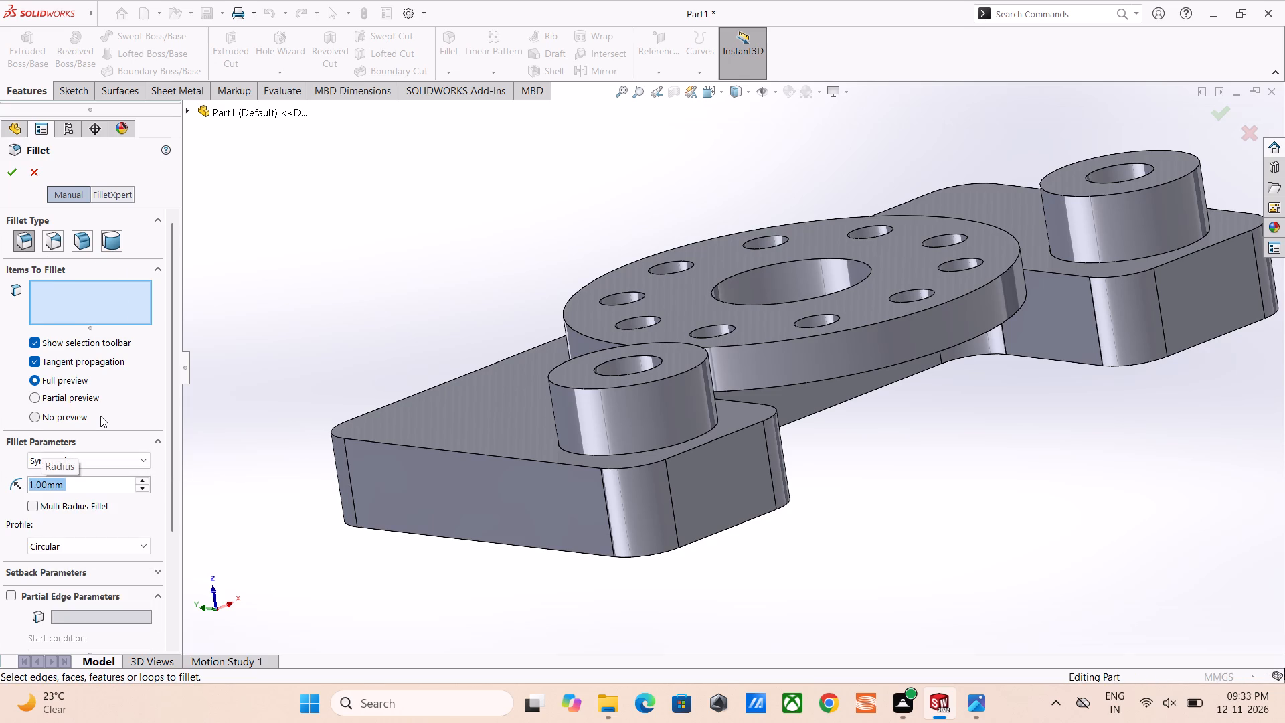
scroll(662, 378, down, 2)
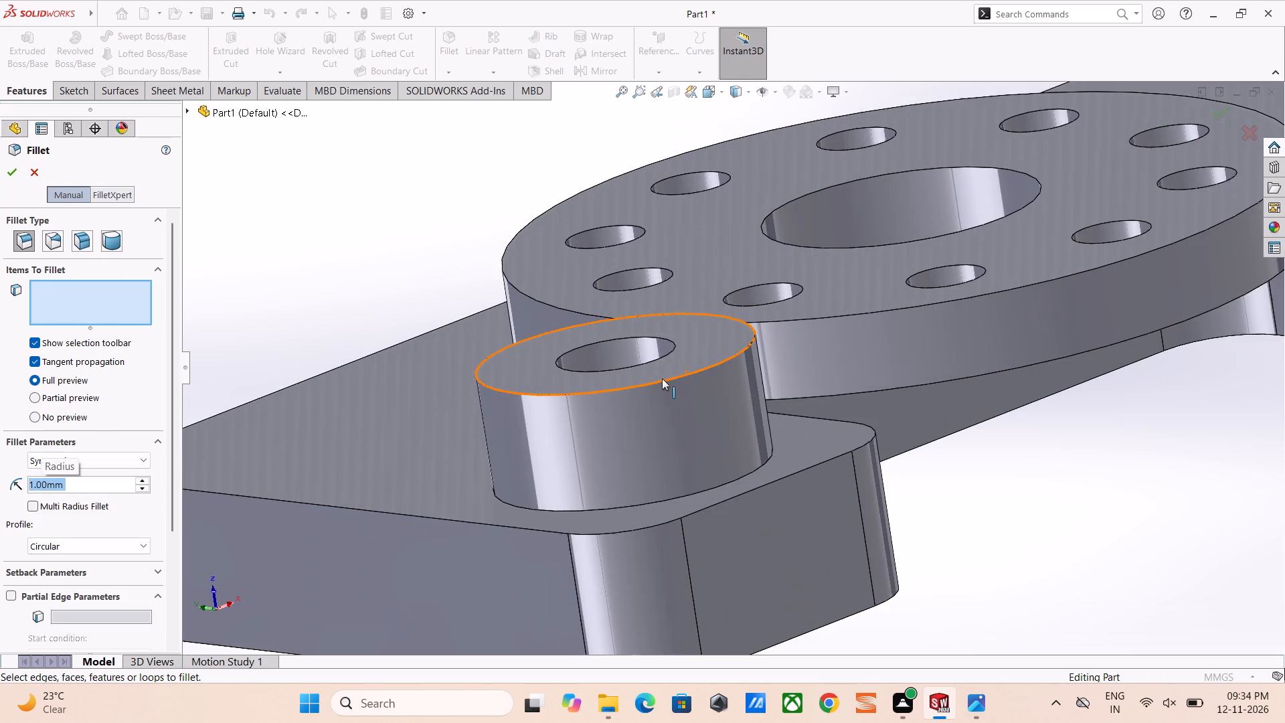
scroll(662, 378, down, 2)
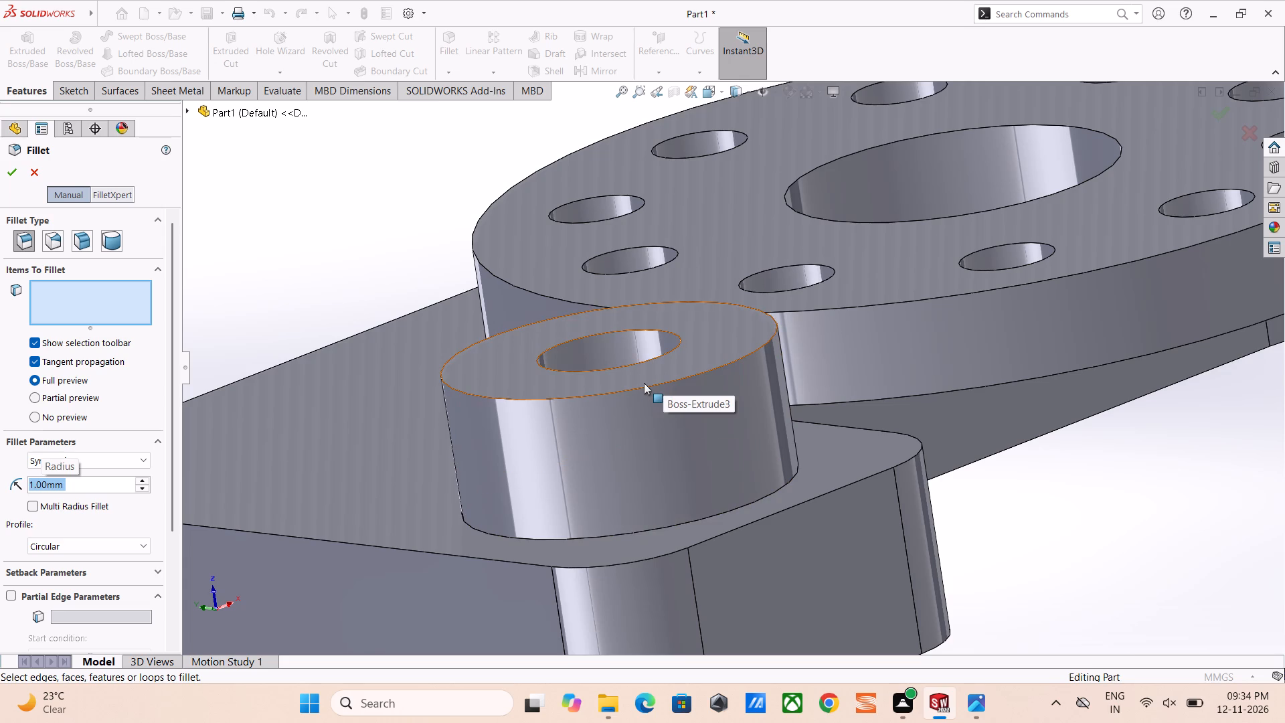
click(644, 384)
scroll(667, 378, up, 2)
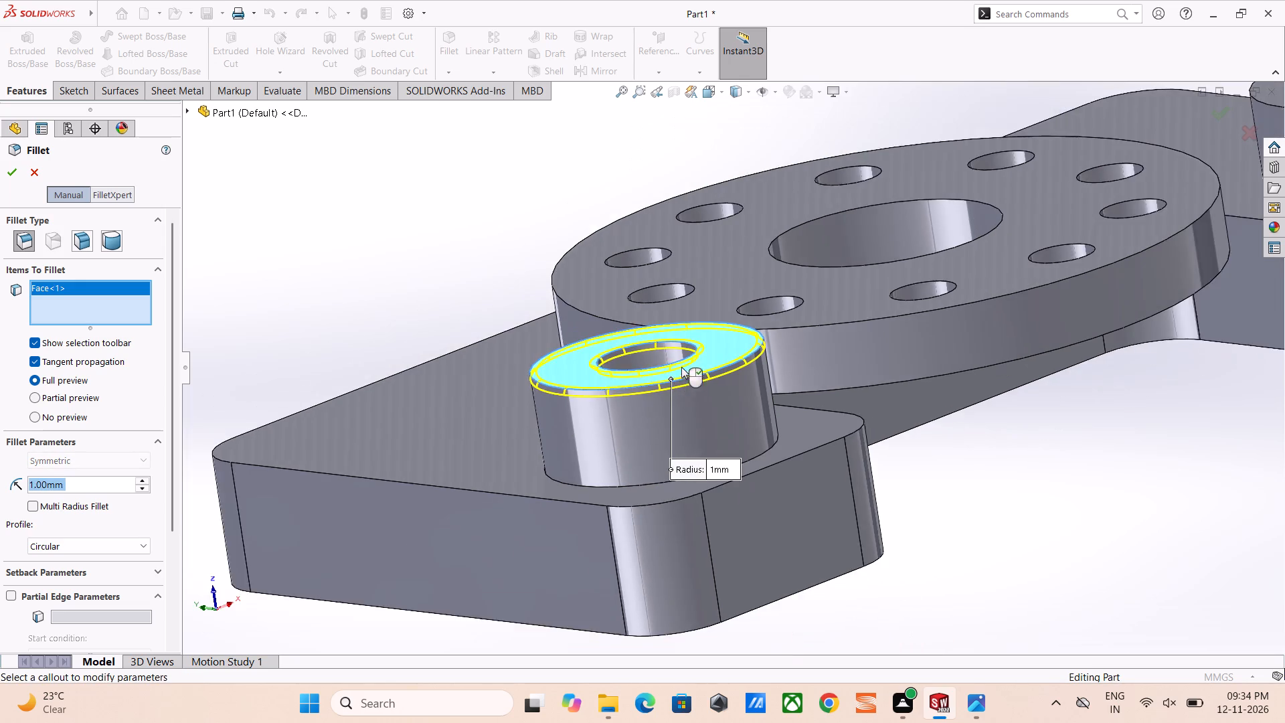
scroll(685, 367, up, 3)
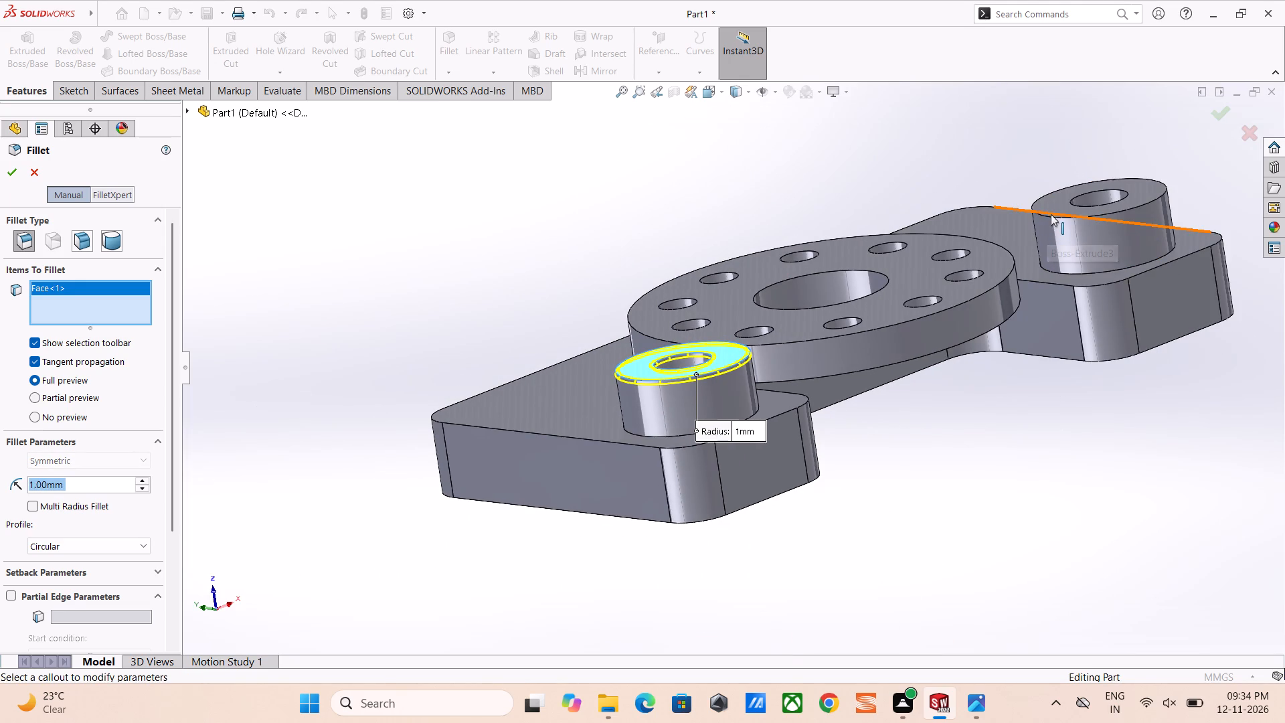
click(1051, 217)
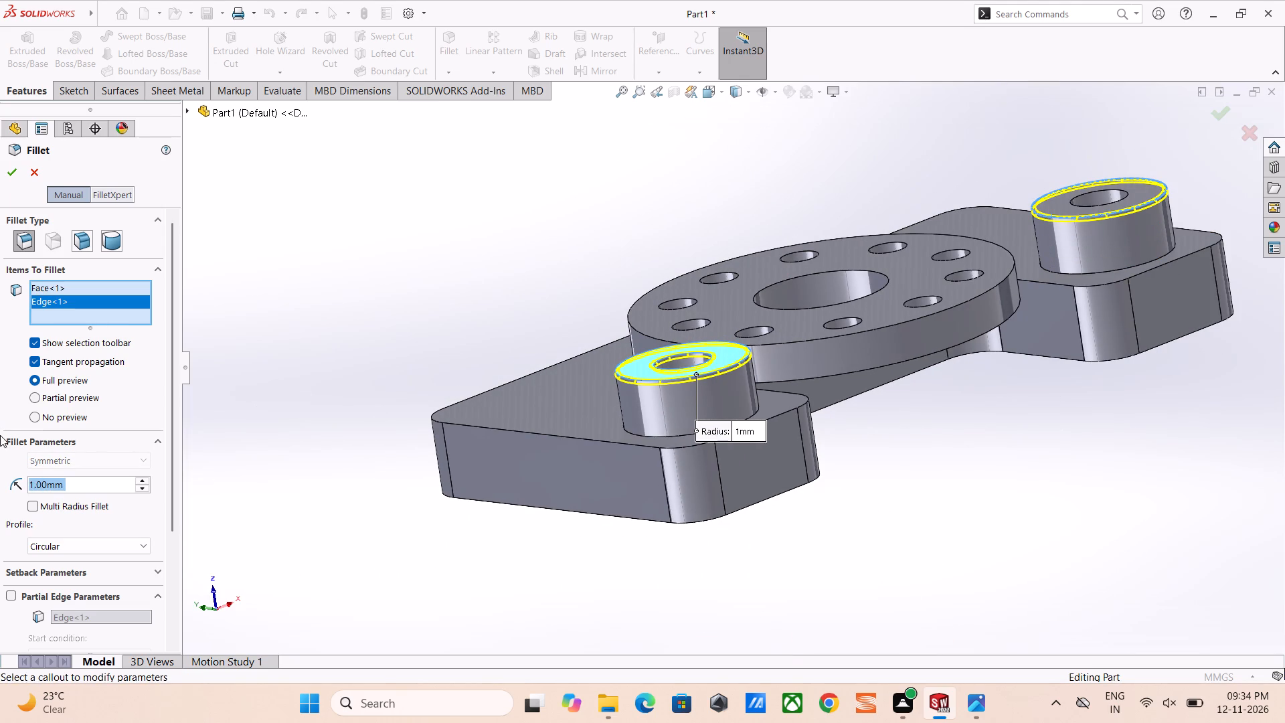
key(2)
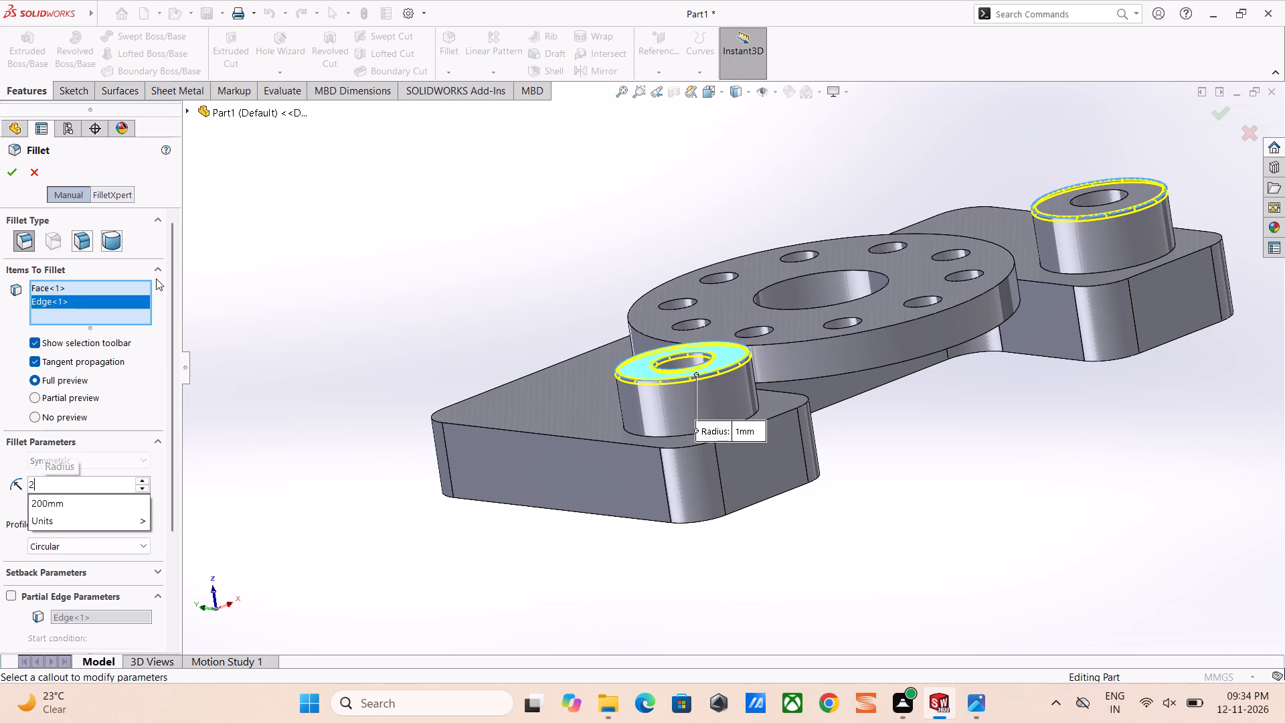
key(Return)
Add the base edges of both ring bosses, where they meet the plate, to the 2 mm fillet.
scroll(720, 442, down, 2)
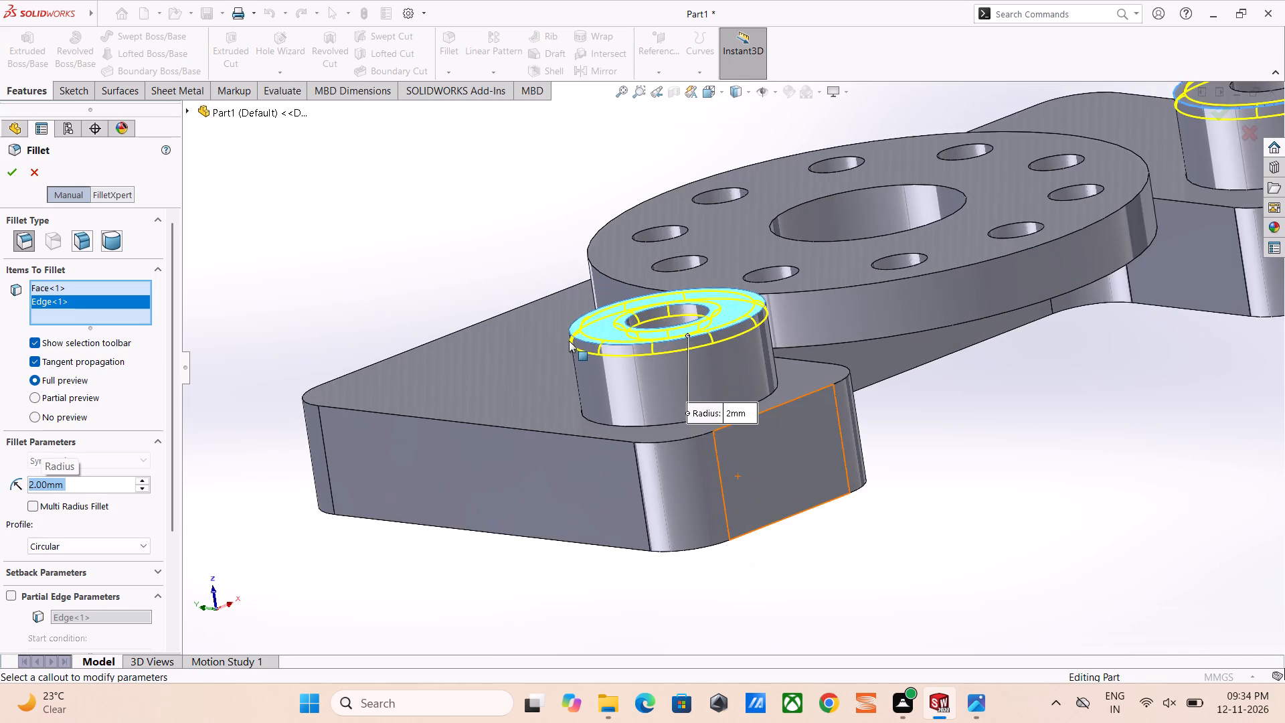
scroll(564, 347, down, 2)
click(678, 461)
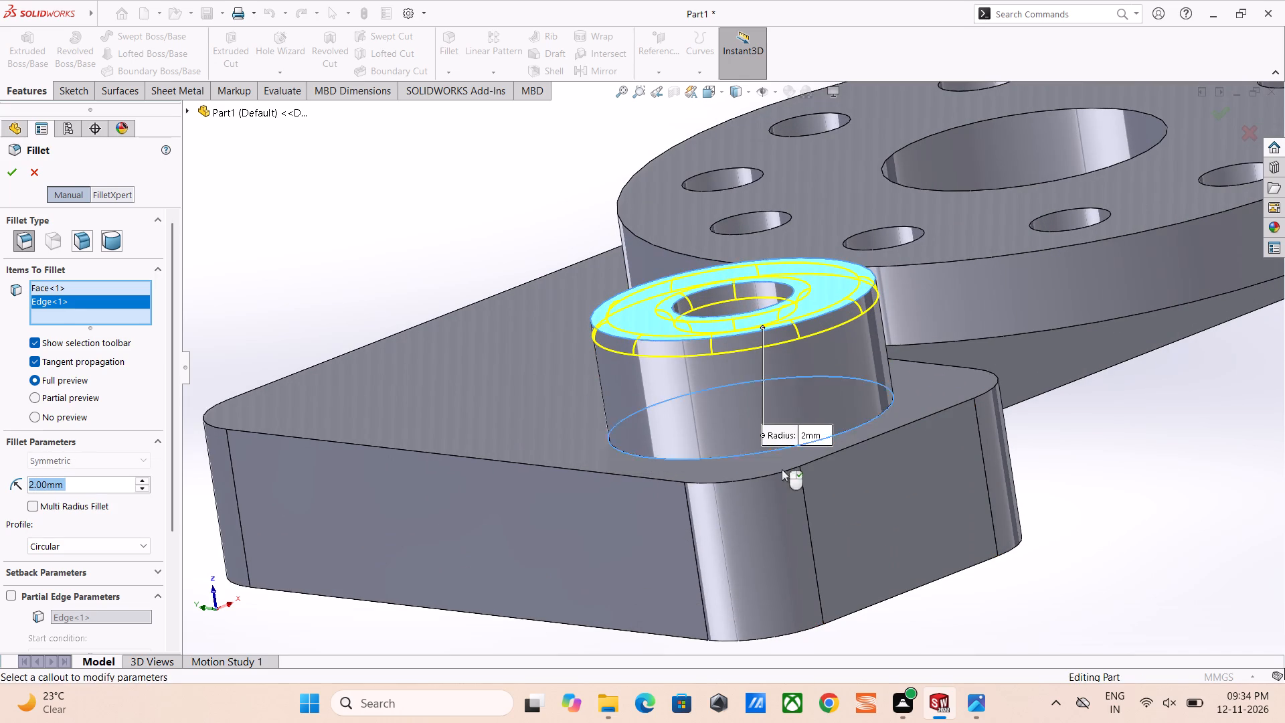
scroll(833, 465, up, 3)
scroll(1114, 236, up, 2)
scroll(1078, 269, down, 2)
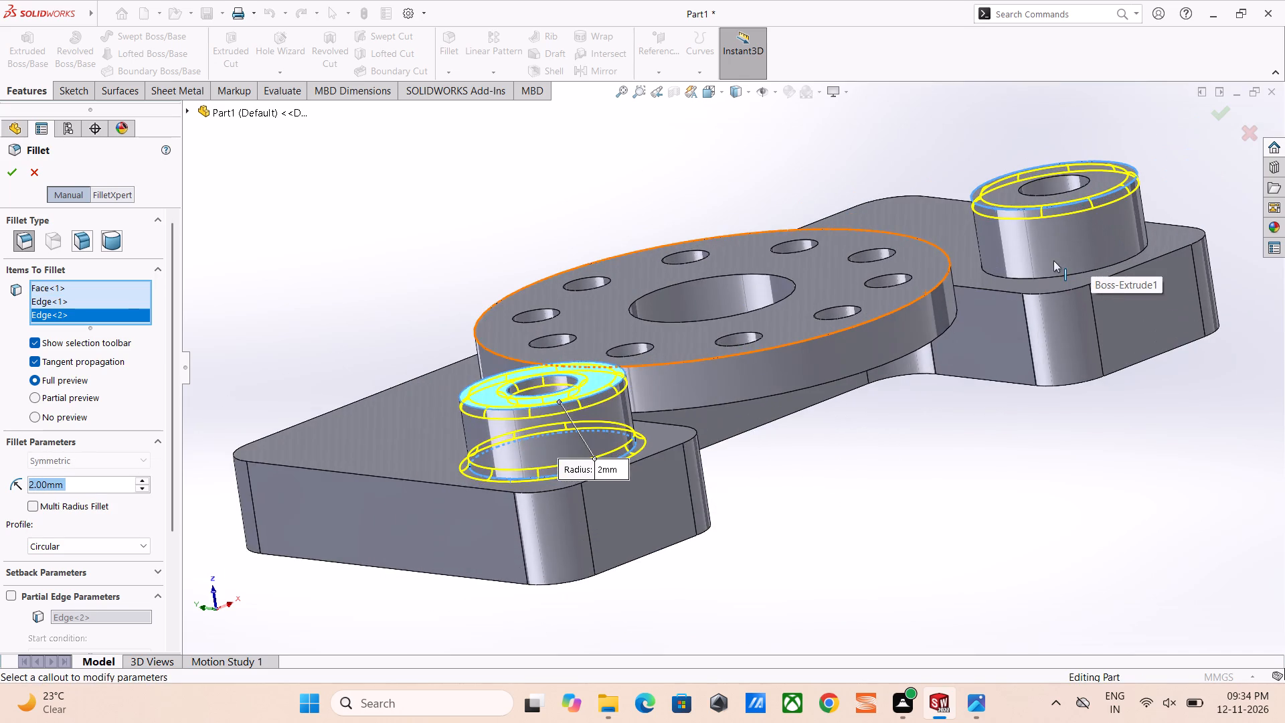
scroll(1047, 267, down, 2)
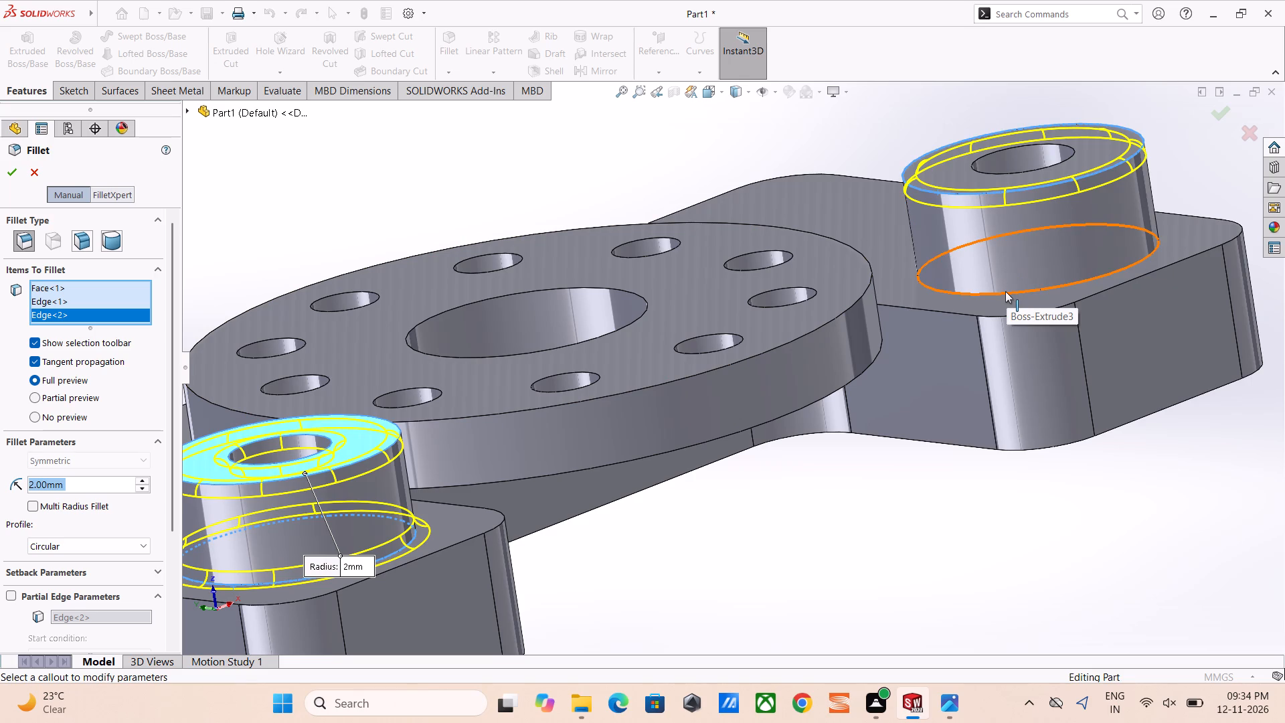
click(1005, 291)
scroll(781, 368, up, 2)
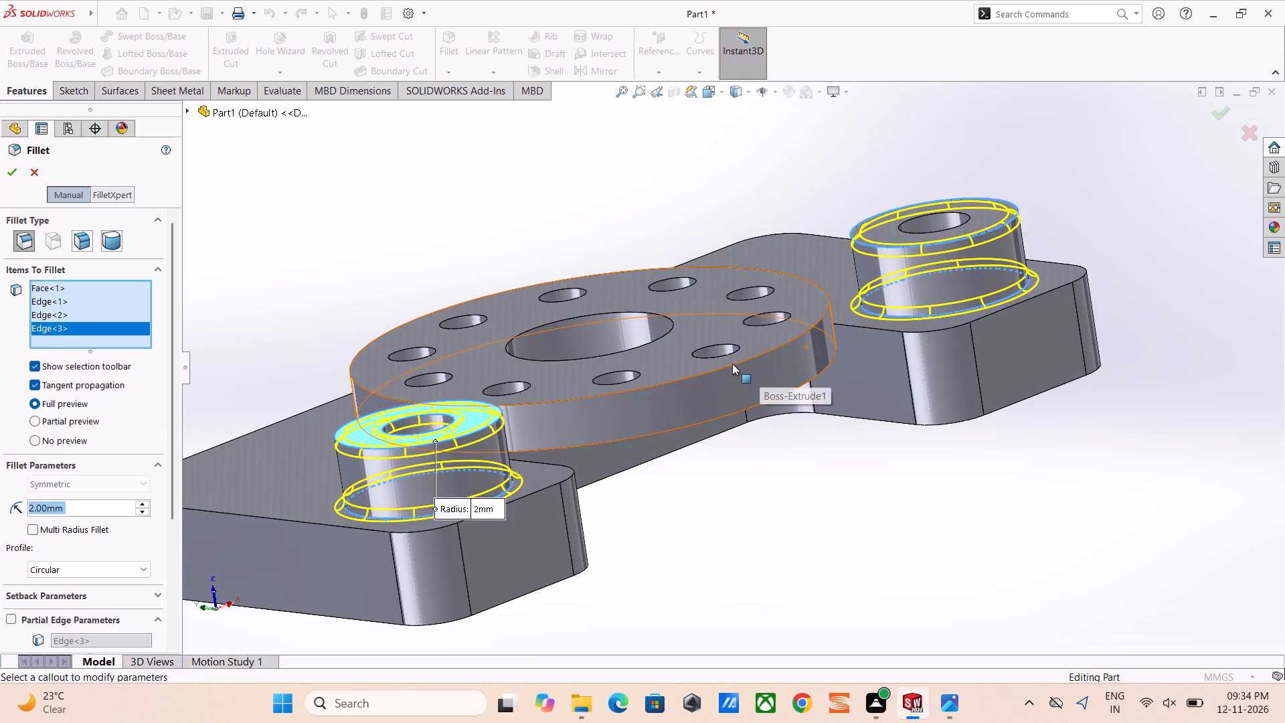
Add the circular flange's outer top edge and its base edge on the plate, and complete the 2 mm fillet.
scroll(732, 364, down, 2)
click(713, 370)
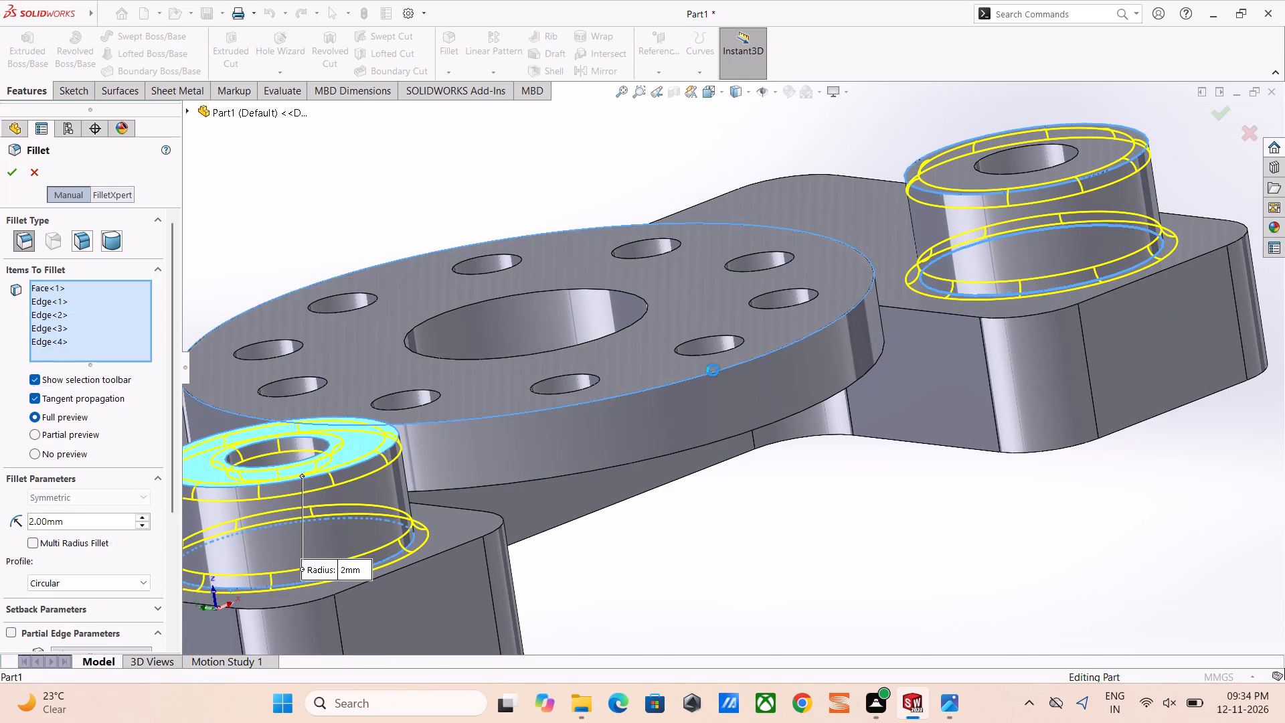
scroll(642, 365, up, 1)
middle_drag(642, 365, 743, 394)
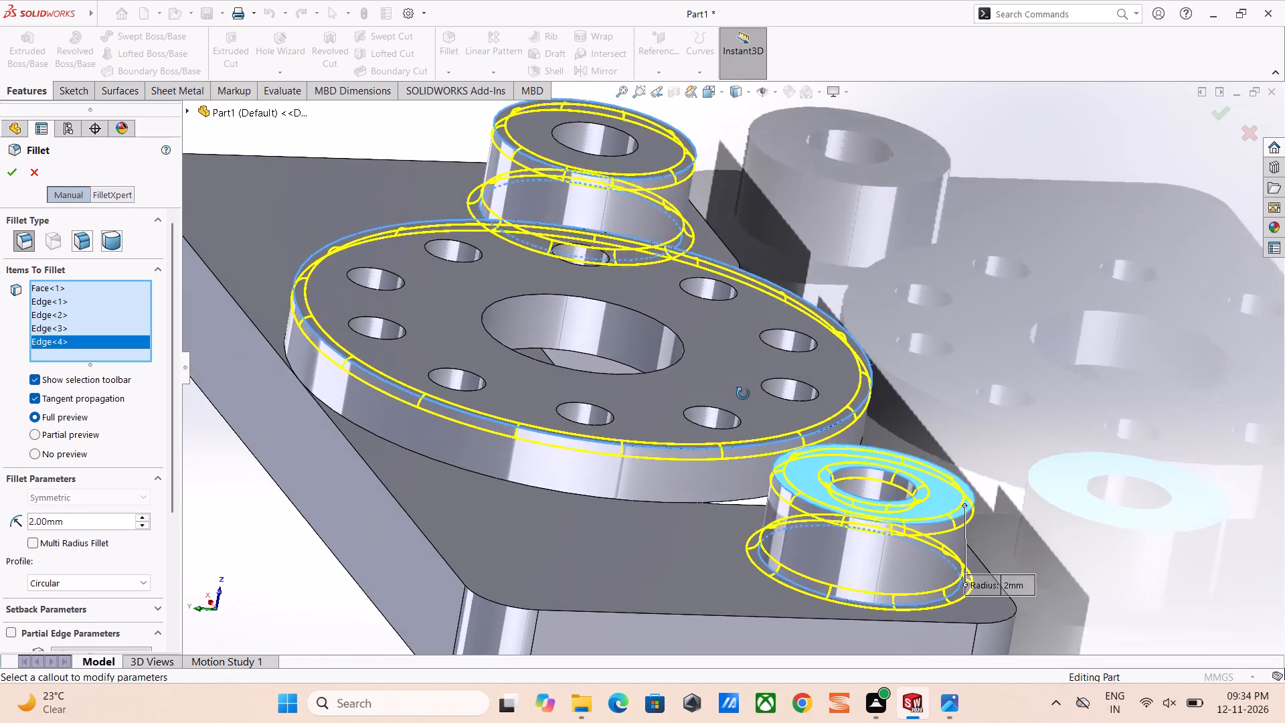
middle_drag(743, 394, 742, 401)
scroll(675, 417, up, 3)
scroll(673, 425, down, 2)
scroll(605, 351, down, 2)
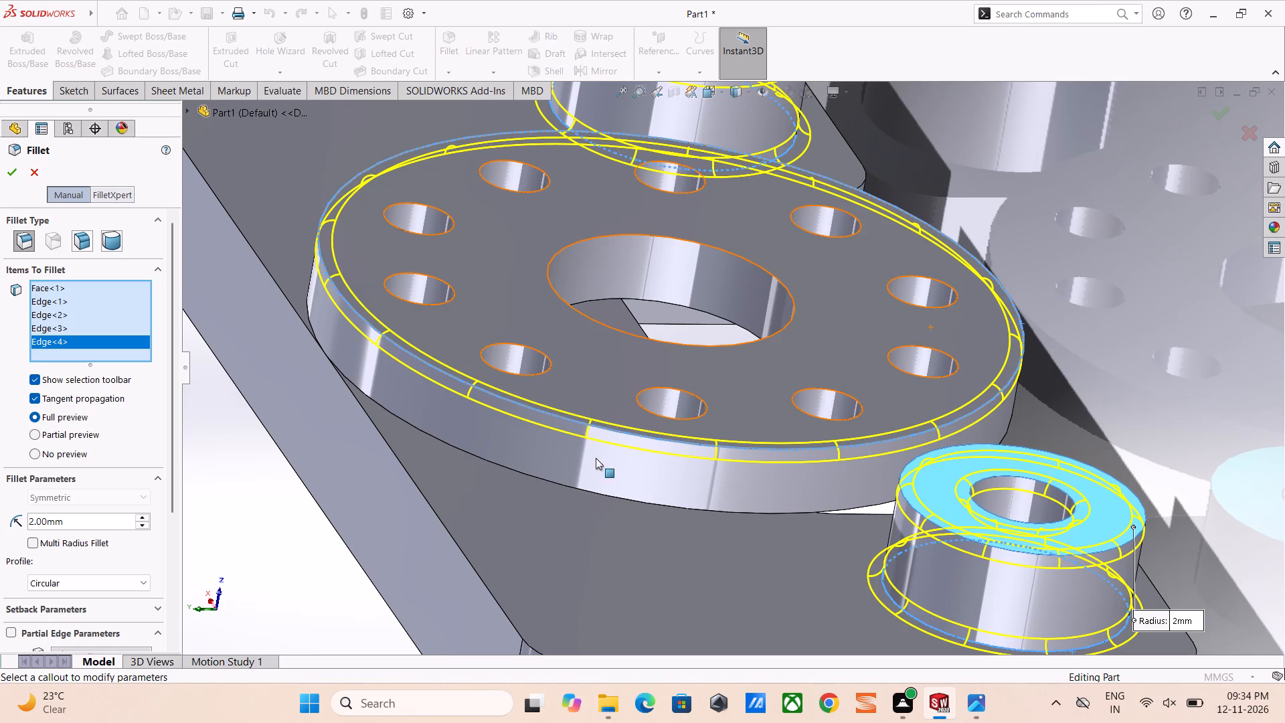
click(584, 492)
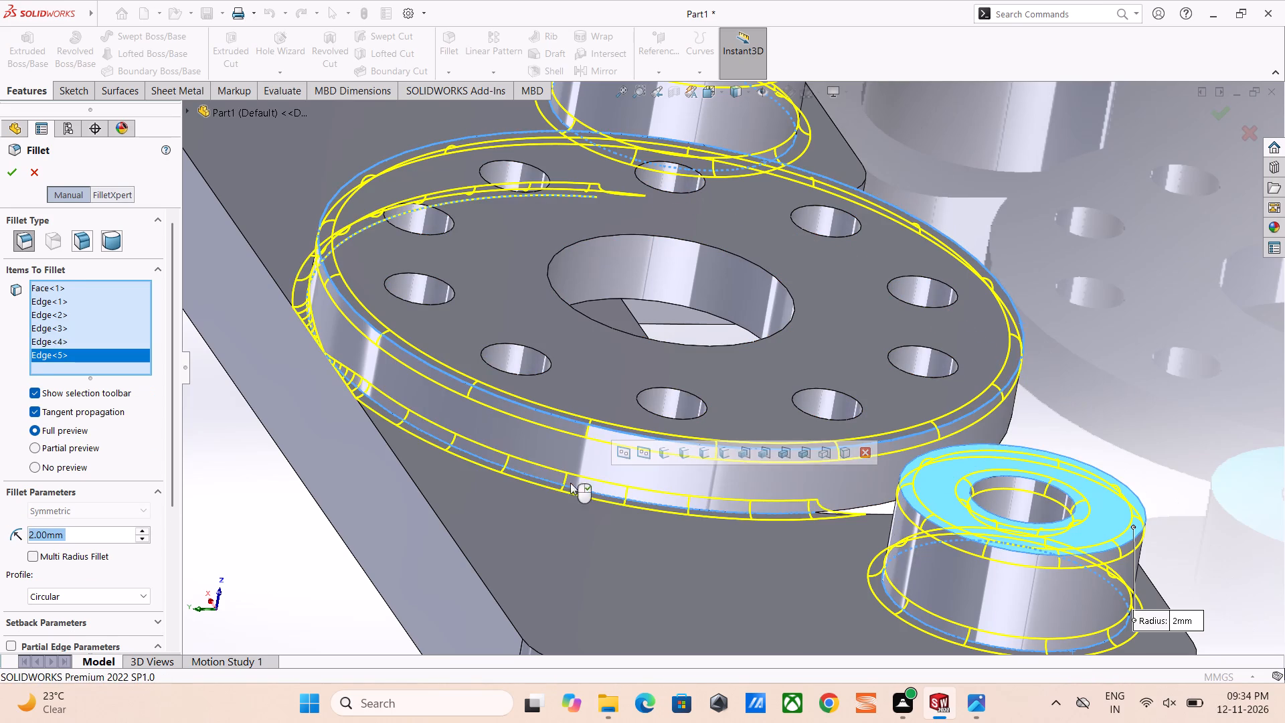
middle_drag(561, 474, 424, 547)
scroll(420, 539, up, 2)
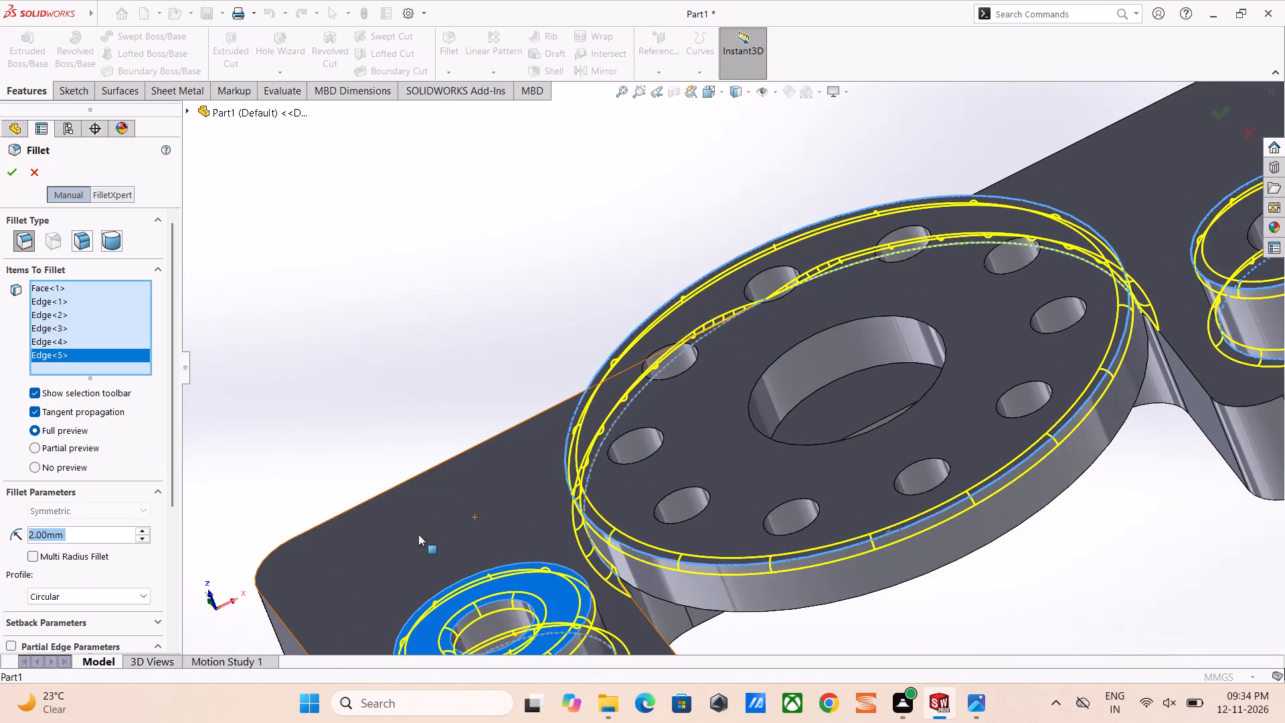
click(8, 179)
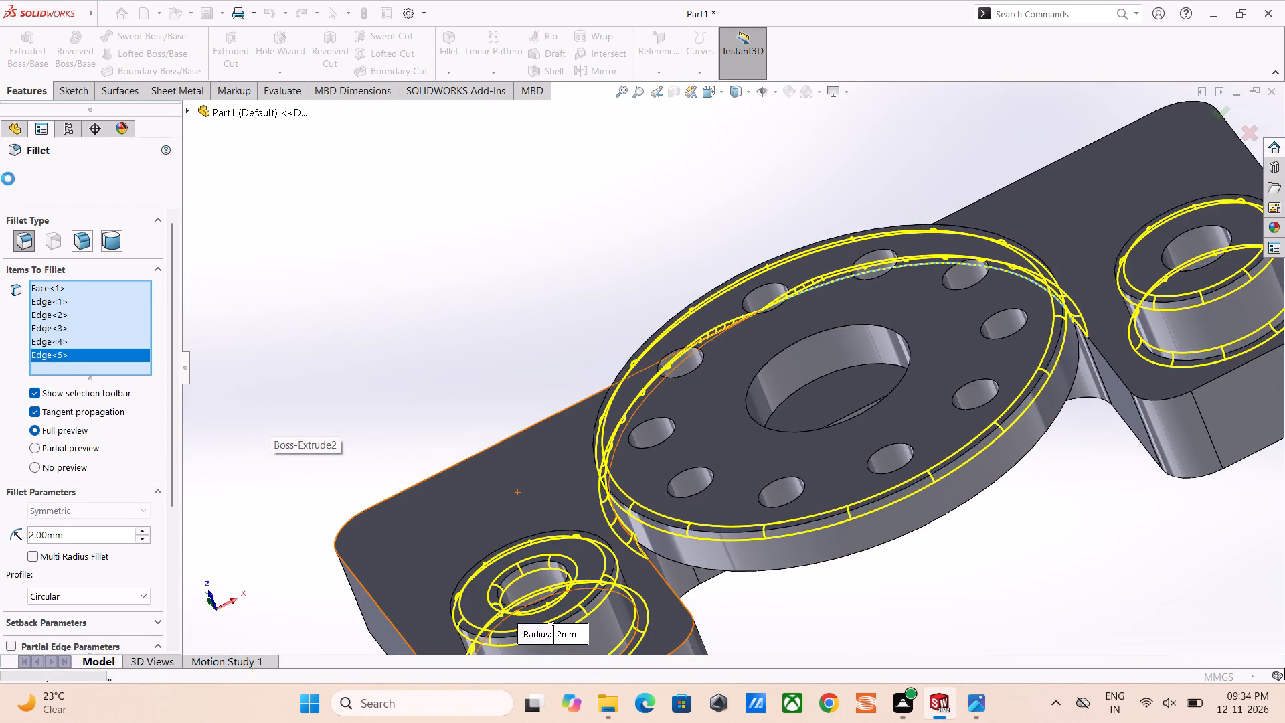
Examine the filleted bosses and flange and the plate's underside and notch from several angles.
scroll(645, 357, up, 2)
middle_drag(641, 335, 751, 451)
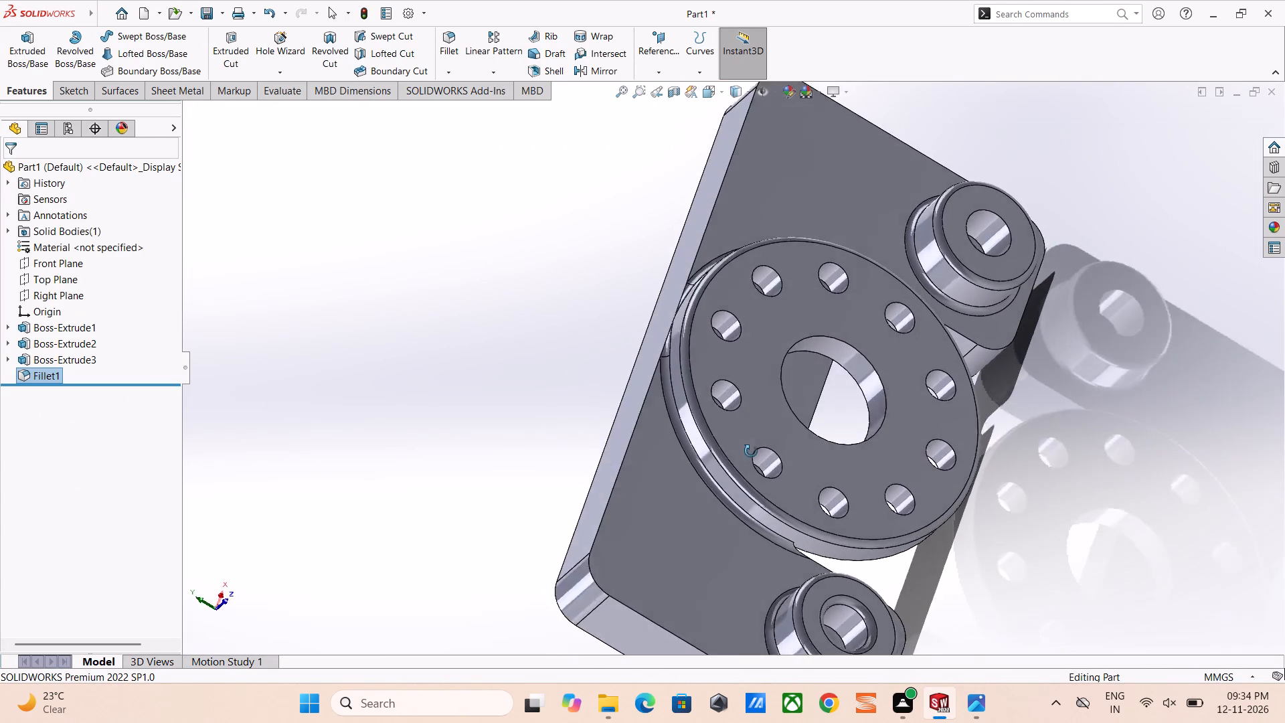
middle_drag(751, 451, 803, 264)
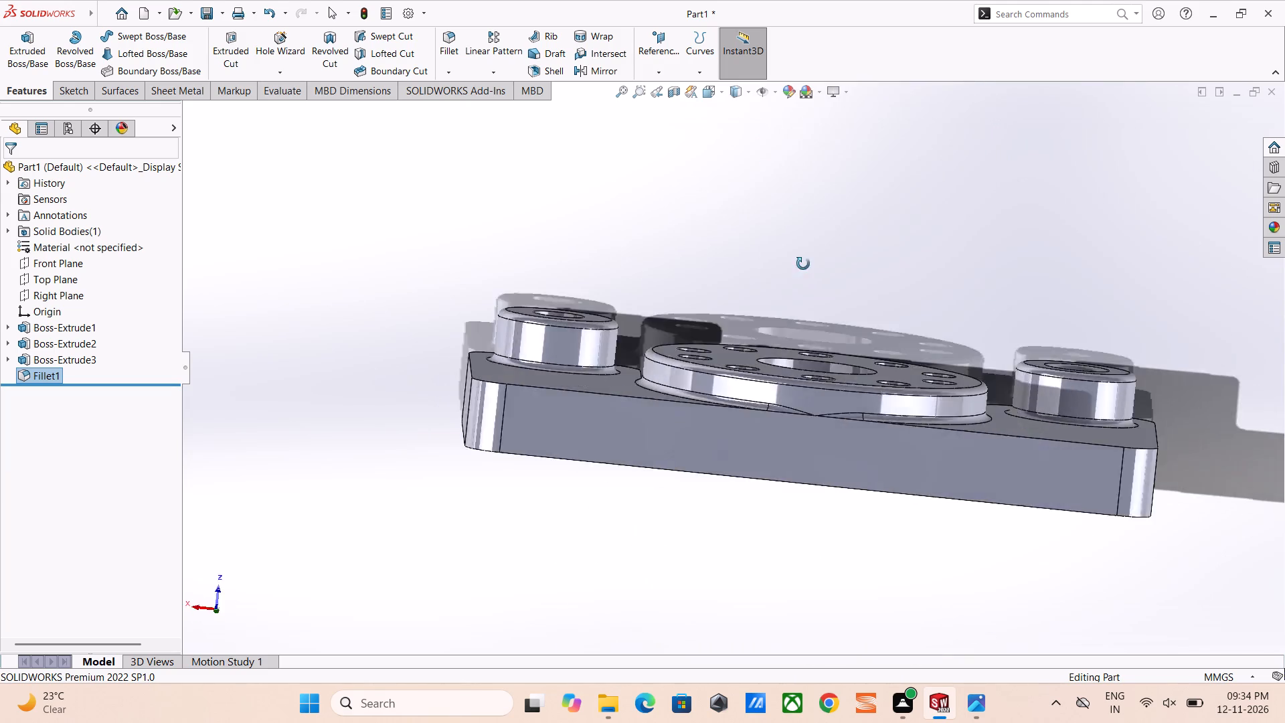
middle_drag(803, 264, 766, 457)
scroll(792, 414, down, 2)
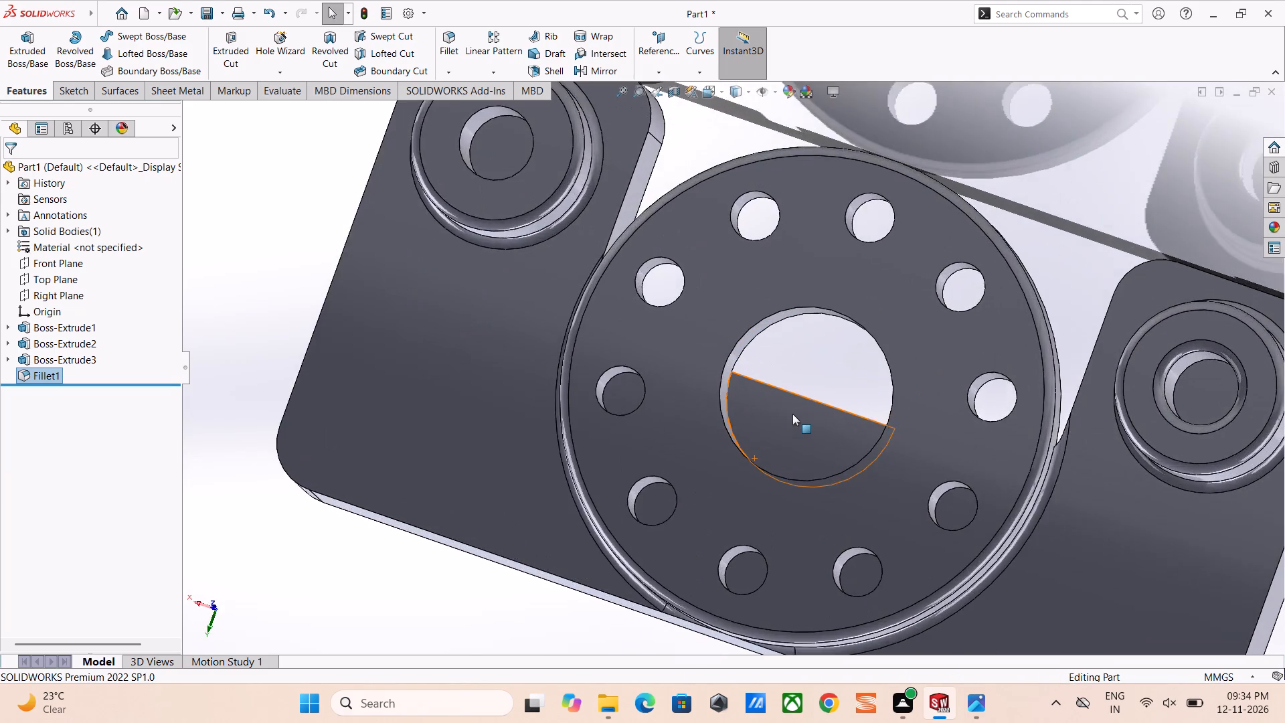
scroll(792, 414, down, 2)
middle_drag(792, 414, 576, 320)
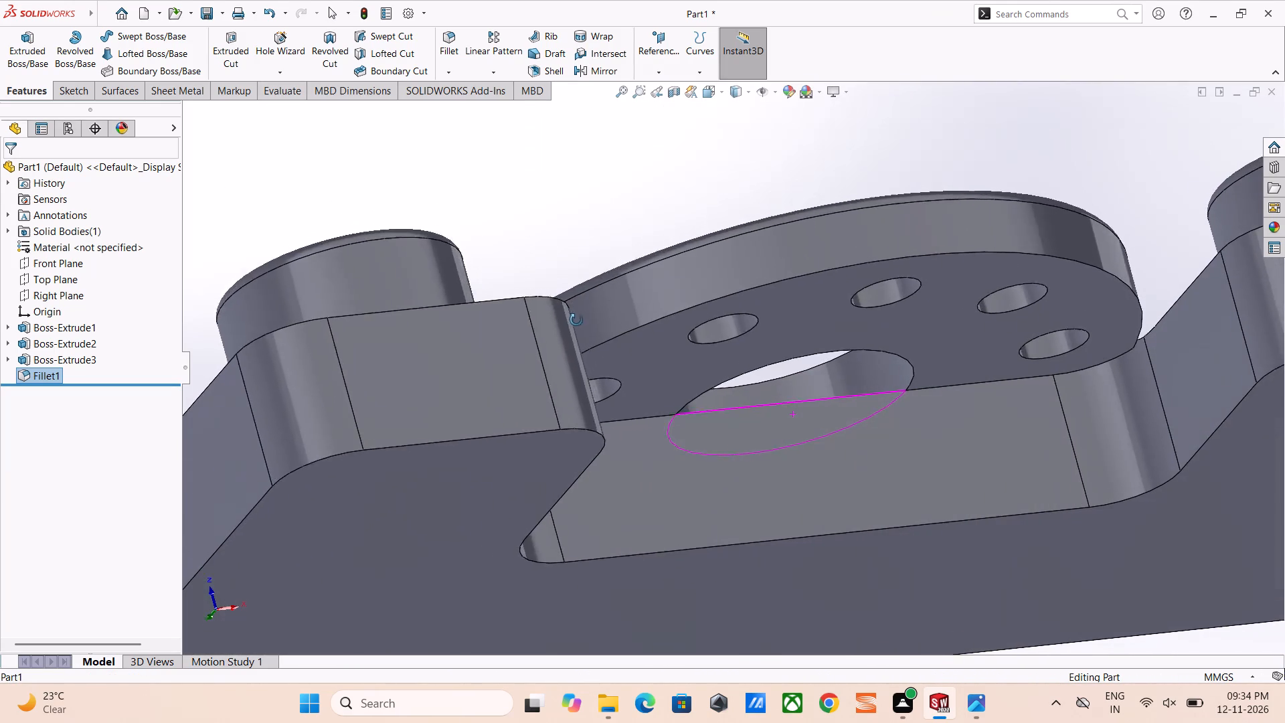
middle_drag(576, 320, 572, 349)
scroll(804, 412, down, 1)
scroll(804, 412, up, 3)
middle_drag(795, 384, 816, 238)
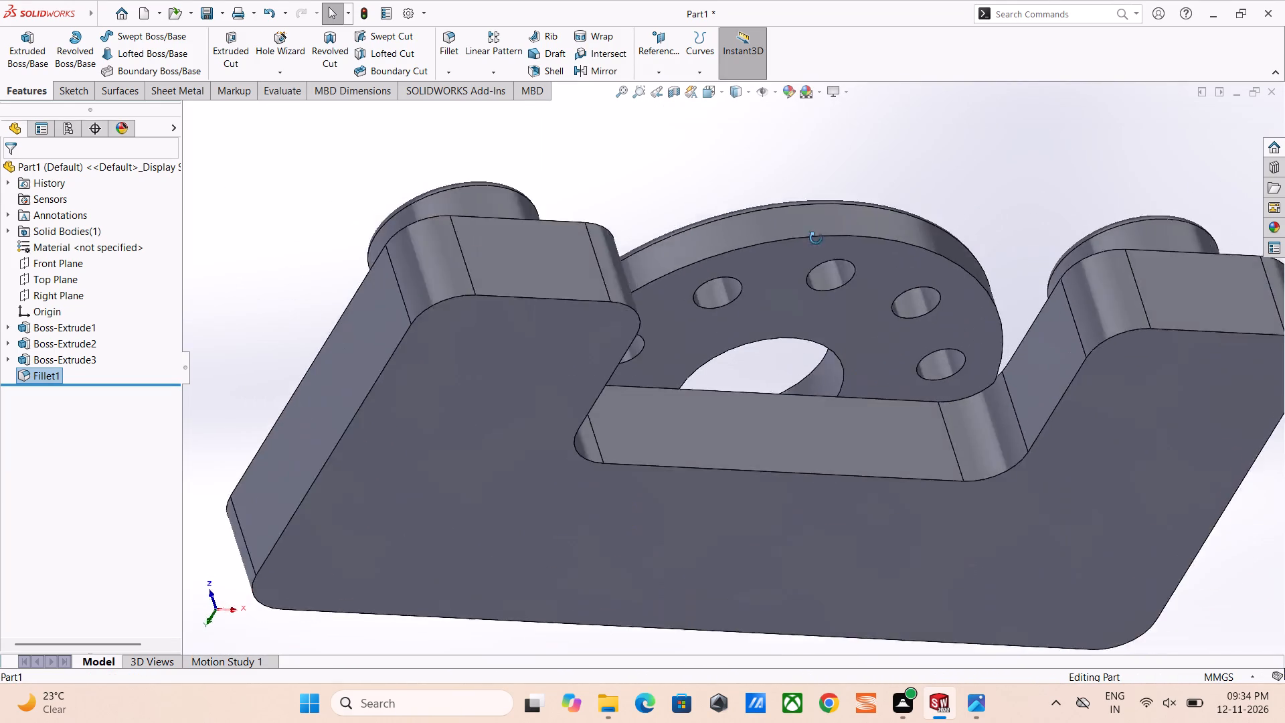
middle_drag(816, 238, 676, 361)
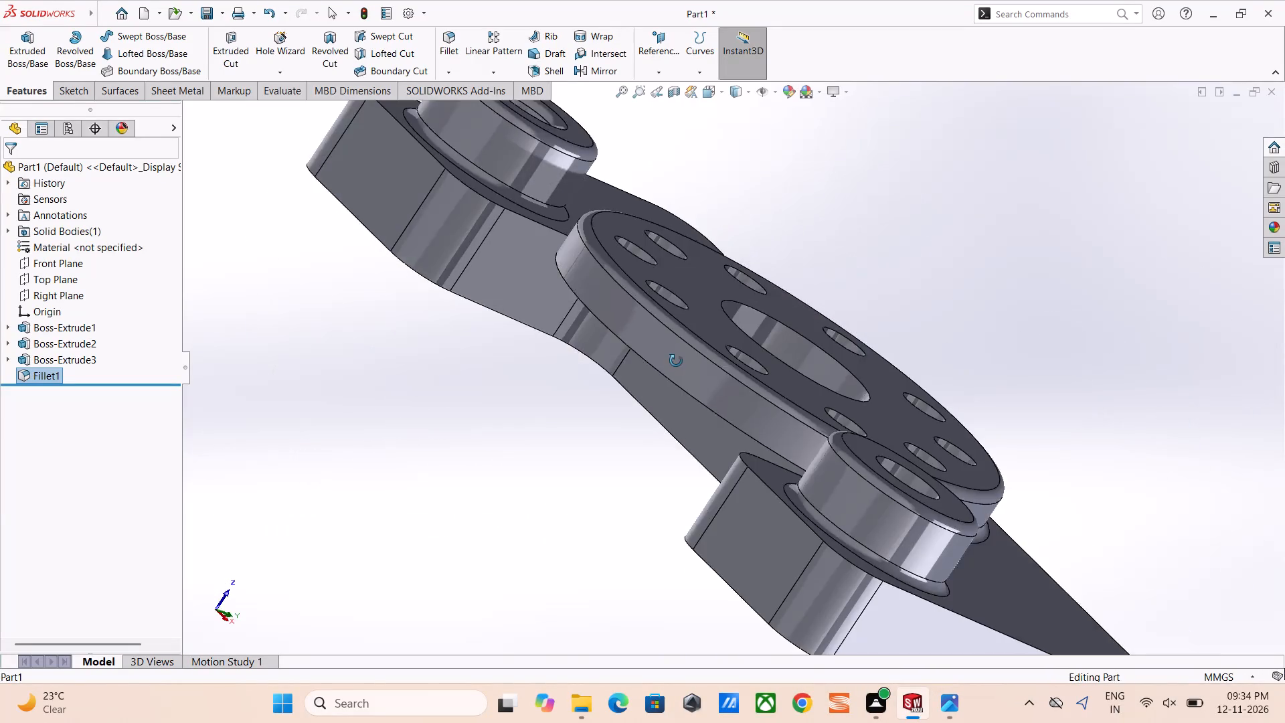
middle_drag(676, 361, 709, 301)
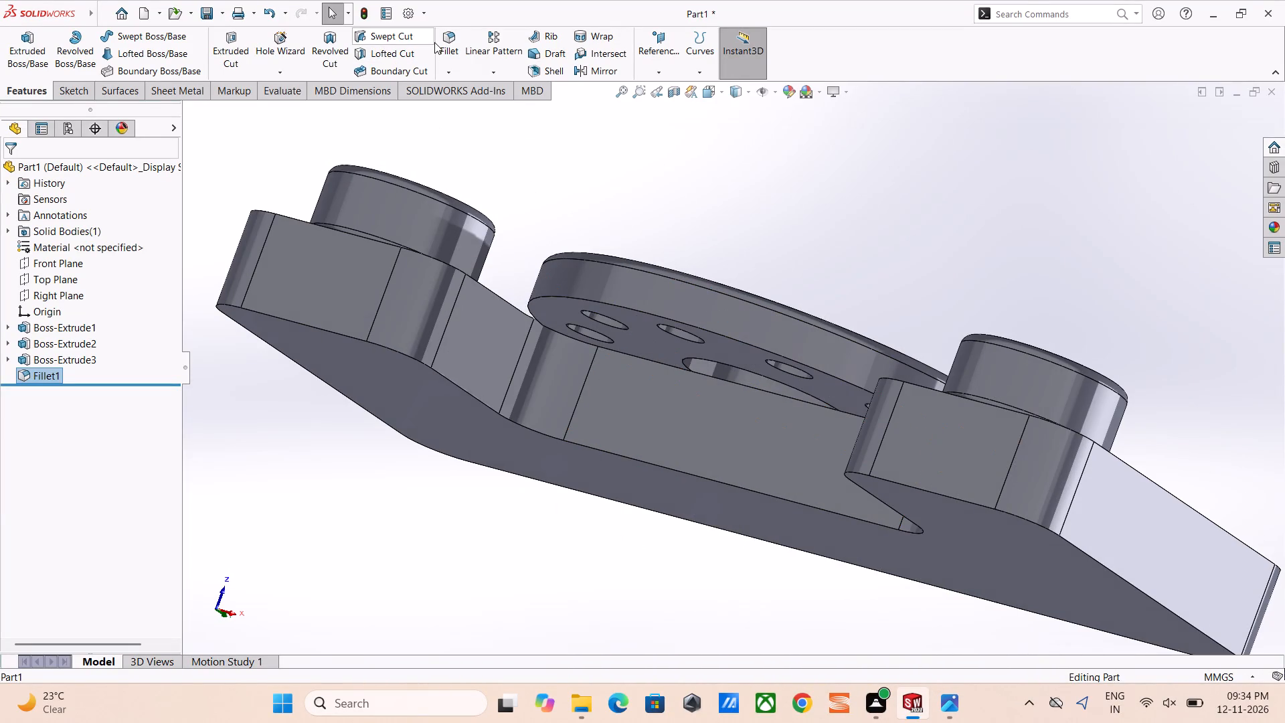
Fillet the edges around the notched plate's underside face with a 2 mm radius.
click(454, 42)
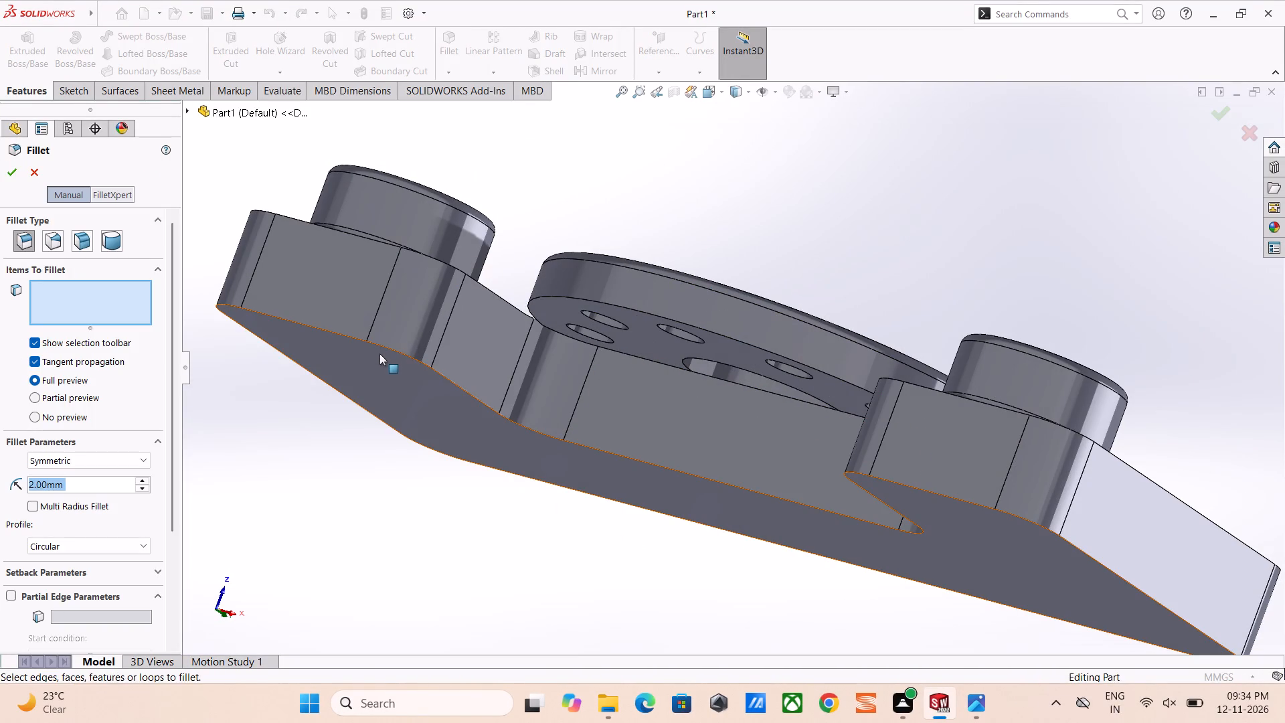
click(382, 355)
middle_drag(384, 355, 585, 362)
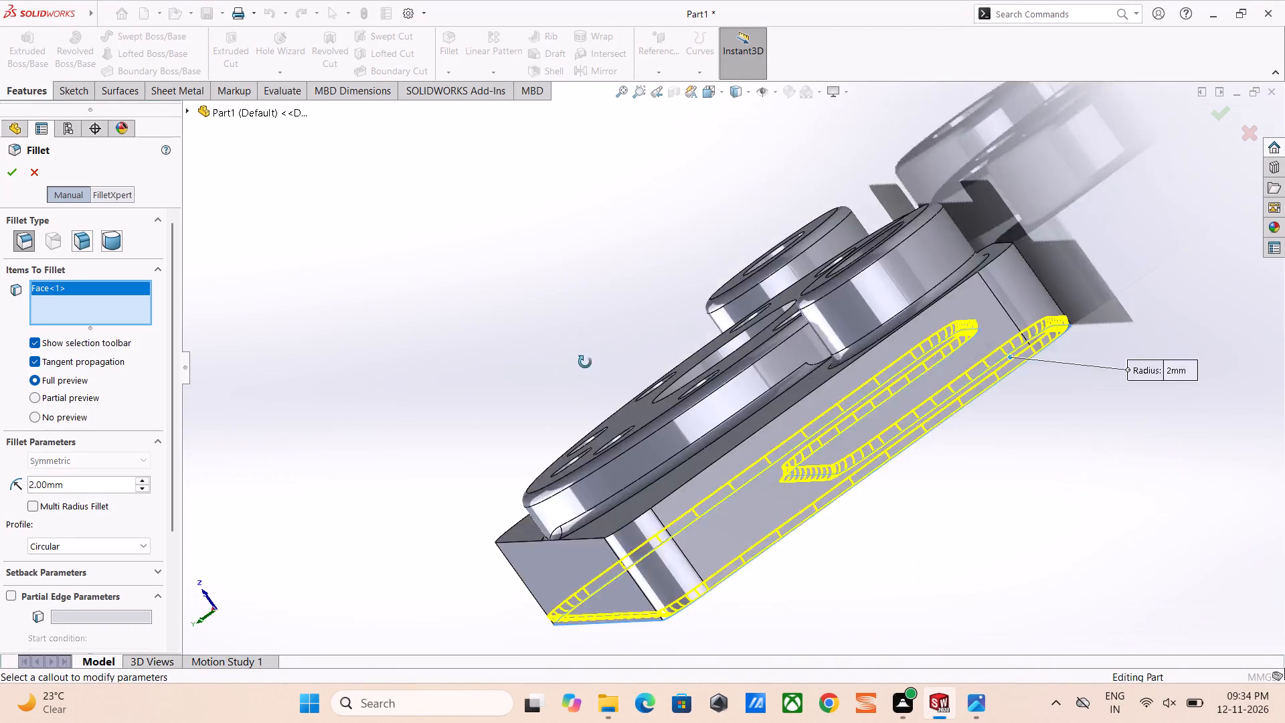
middle_drag(585, 362, 564, 422)
scroll(744, 430, up, 3)
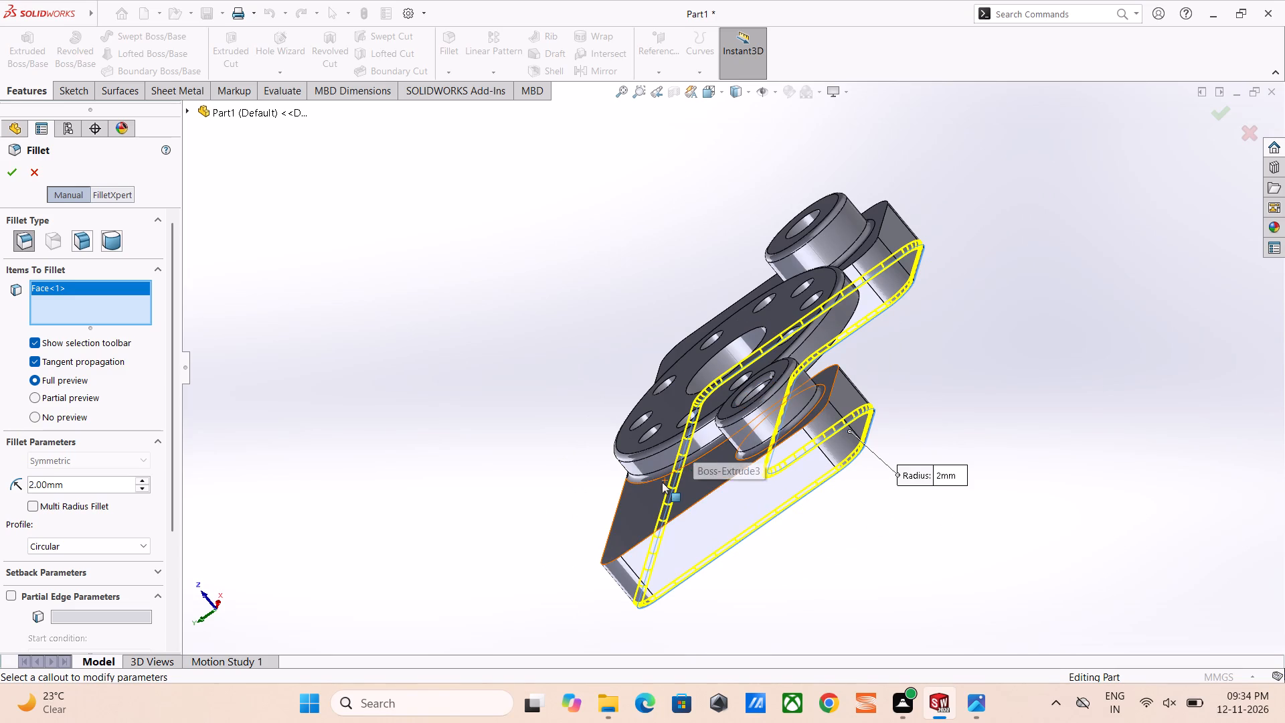
click(10, 175)
Fillet the edges around the notched plate's top face with a 2 mm radius.
scroll(543, 292, up, 1)
middle_drag(543, 303, 605, 489)
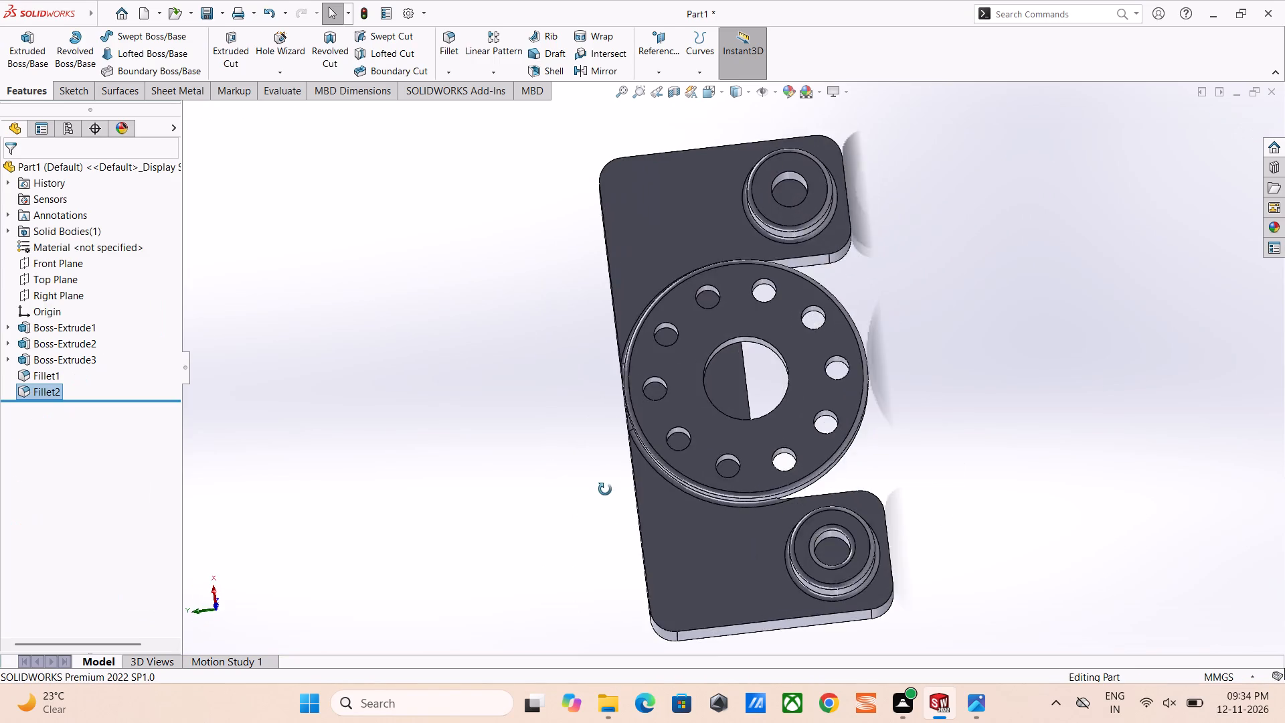
middle_drag(605, 489, 485, 574)
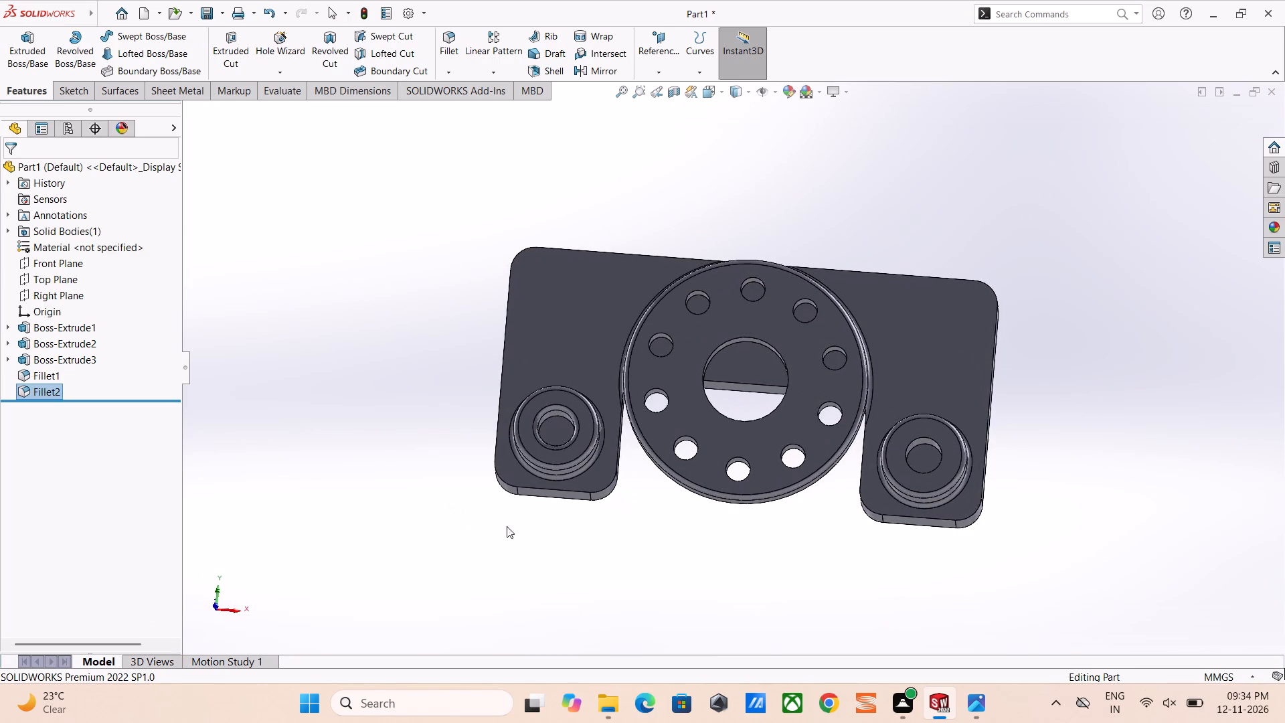
click(450, 44)
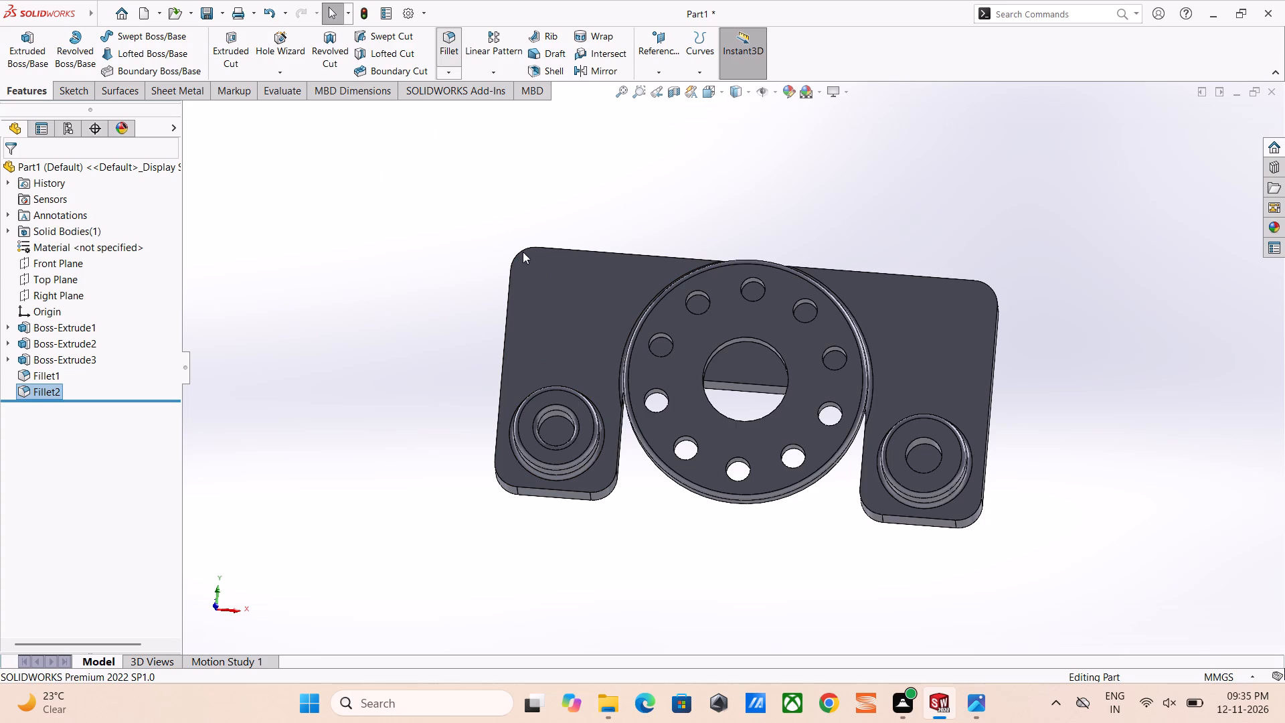
click(526, 274)
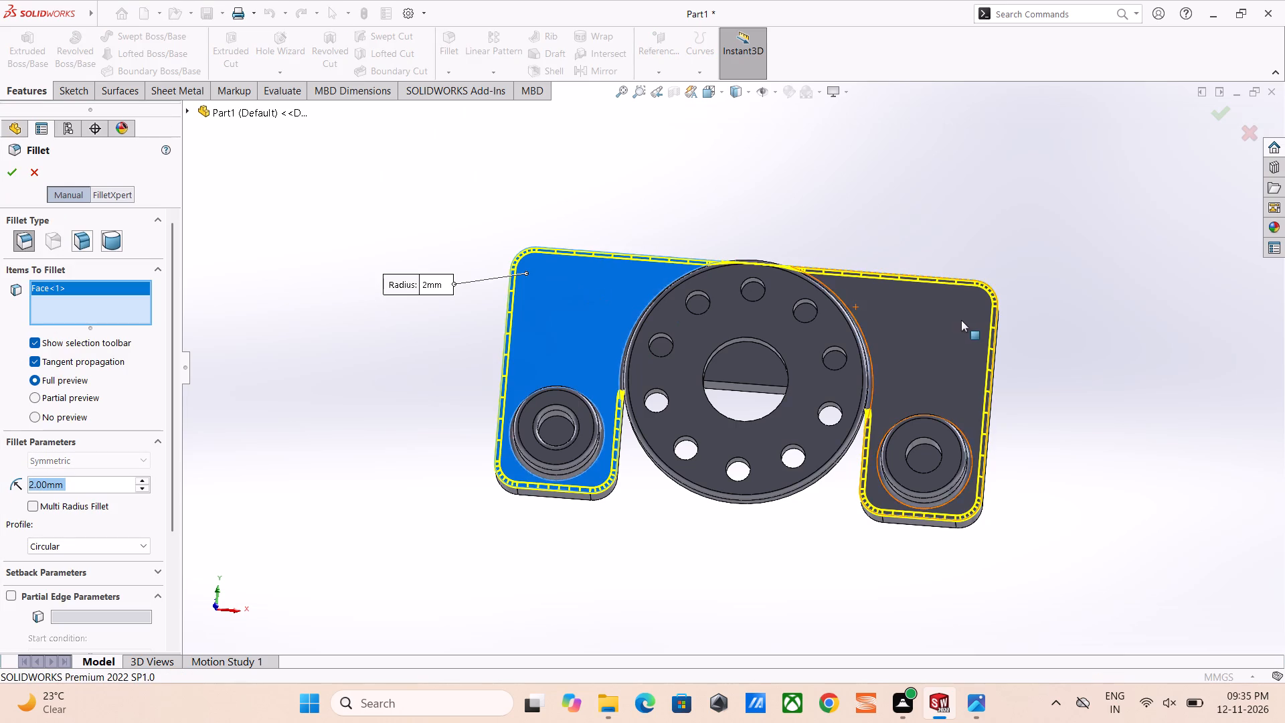
click(13, 171)
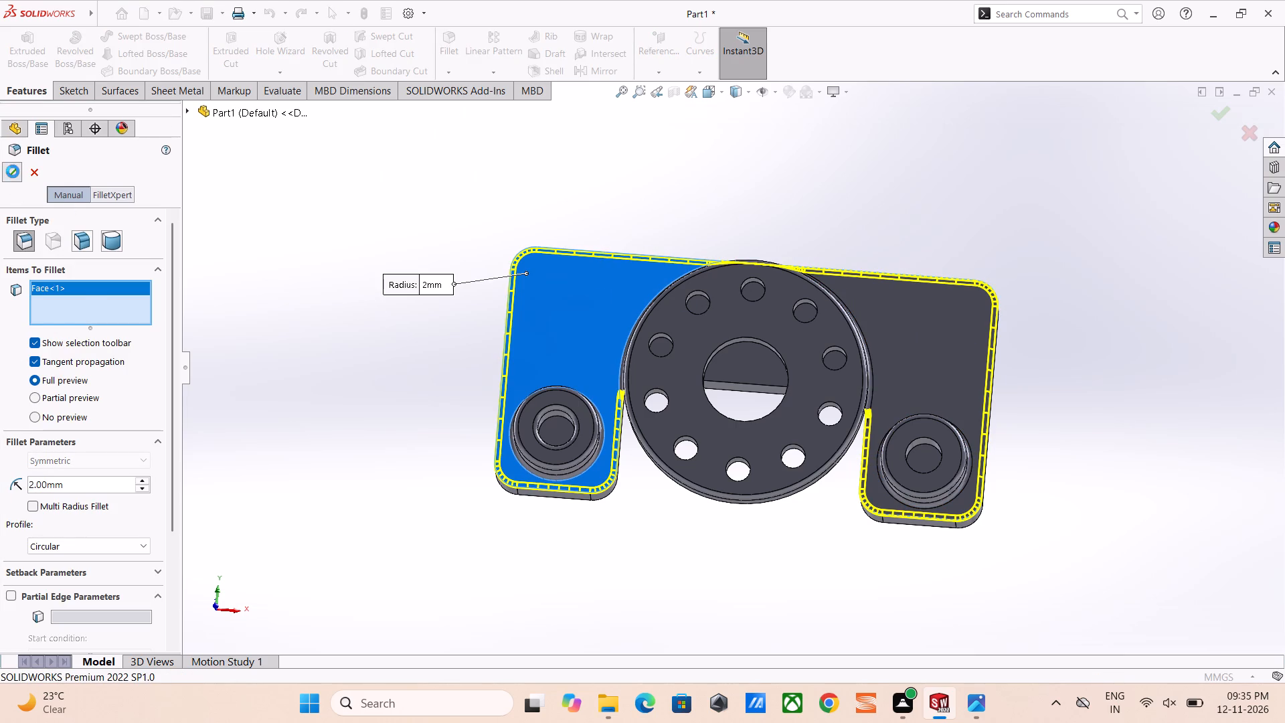
Examine the filleted plate, flange and ring bosses from the top, side and underside.
scroll(645, 291, down, 3)
middle_drag(646, 285, 631, 360)
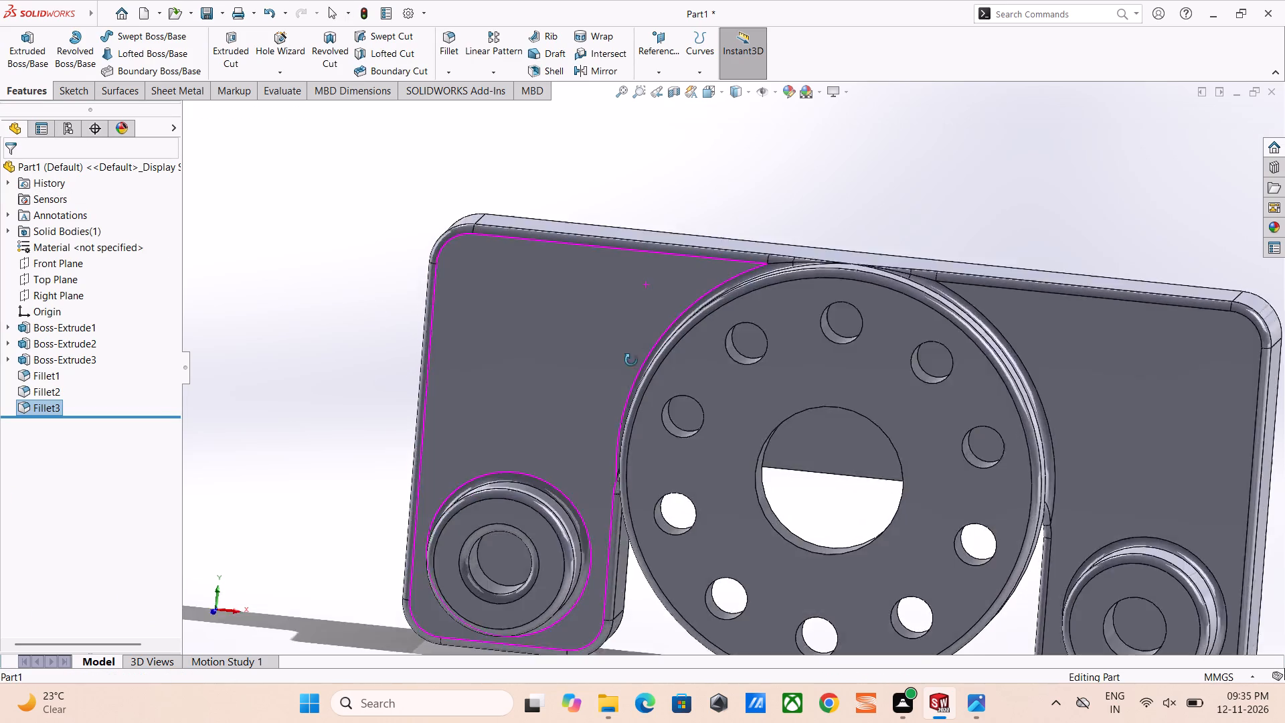
middle_drag(631, 360, 649, 56)
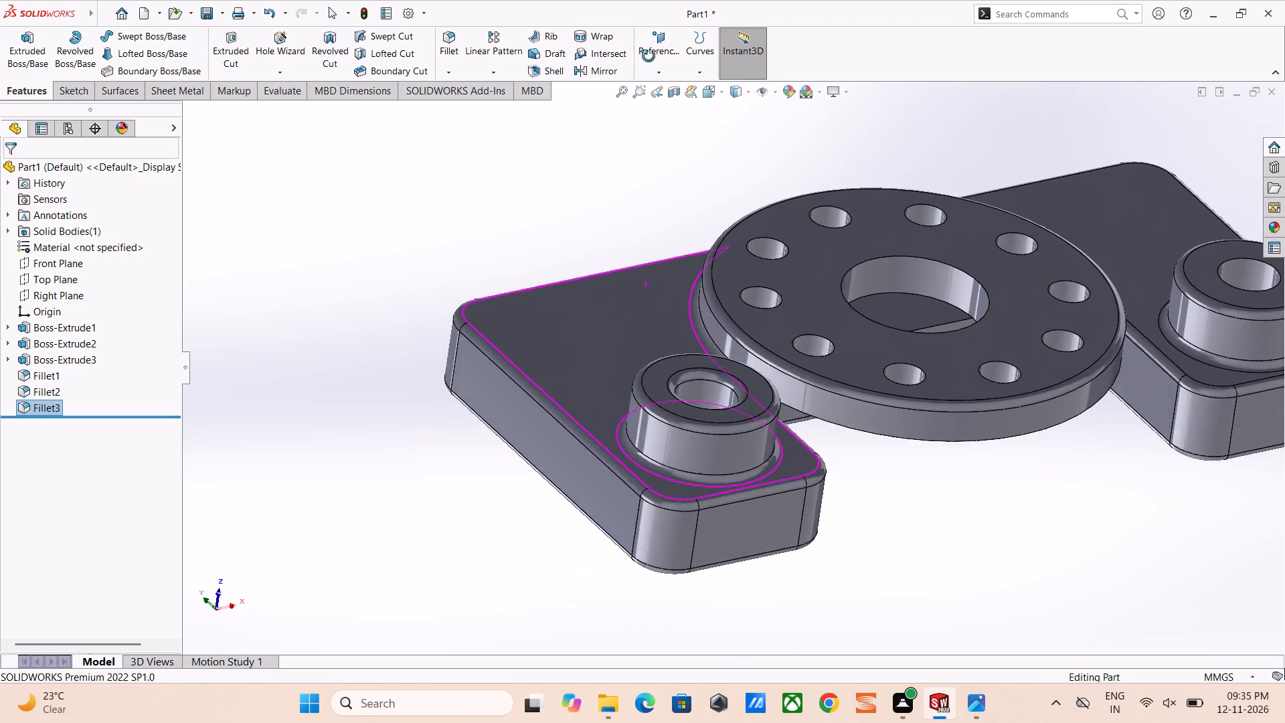
middle_drag(649, 56, 611, 0)
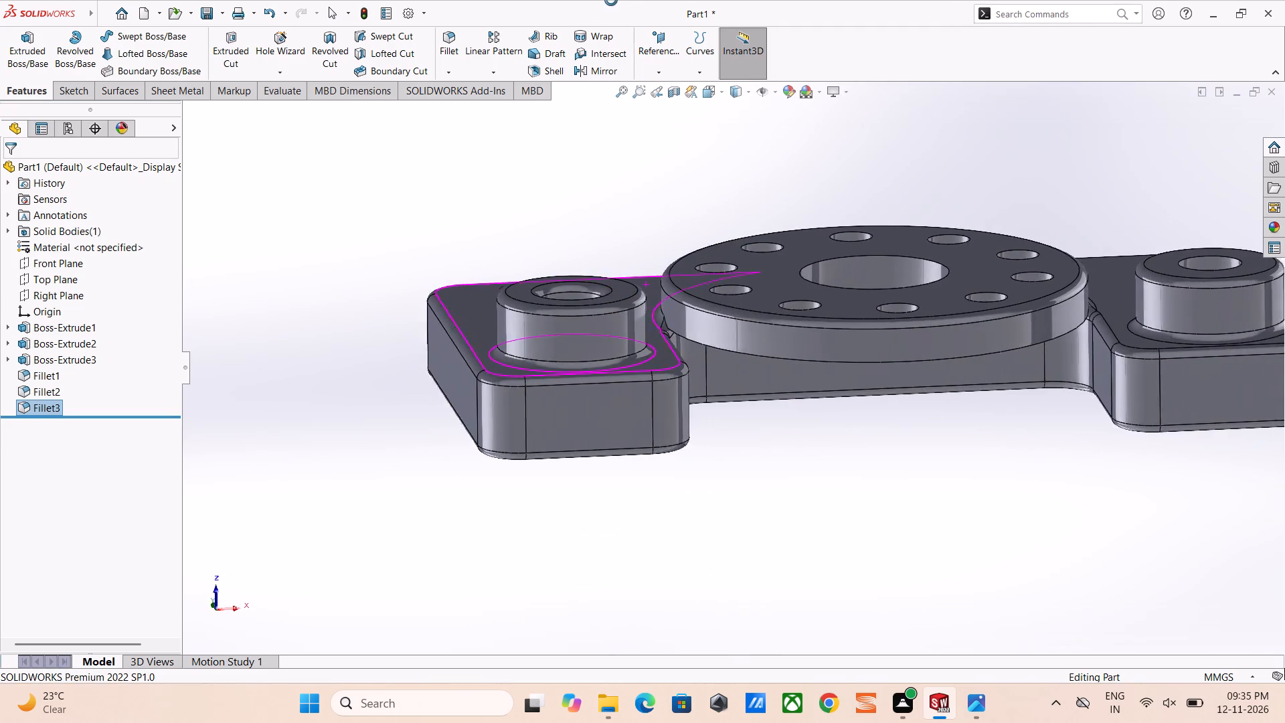
middle_drag(611, 0, 600, 9)
scroll(660, 241, up, 3)
scroll(732, 212, down, 3)
scroll(873, 255, up, 4)
middle_drag(880, 289, 847, 390)
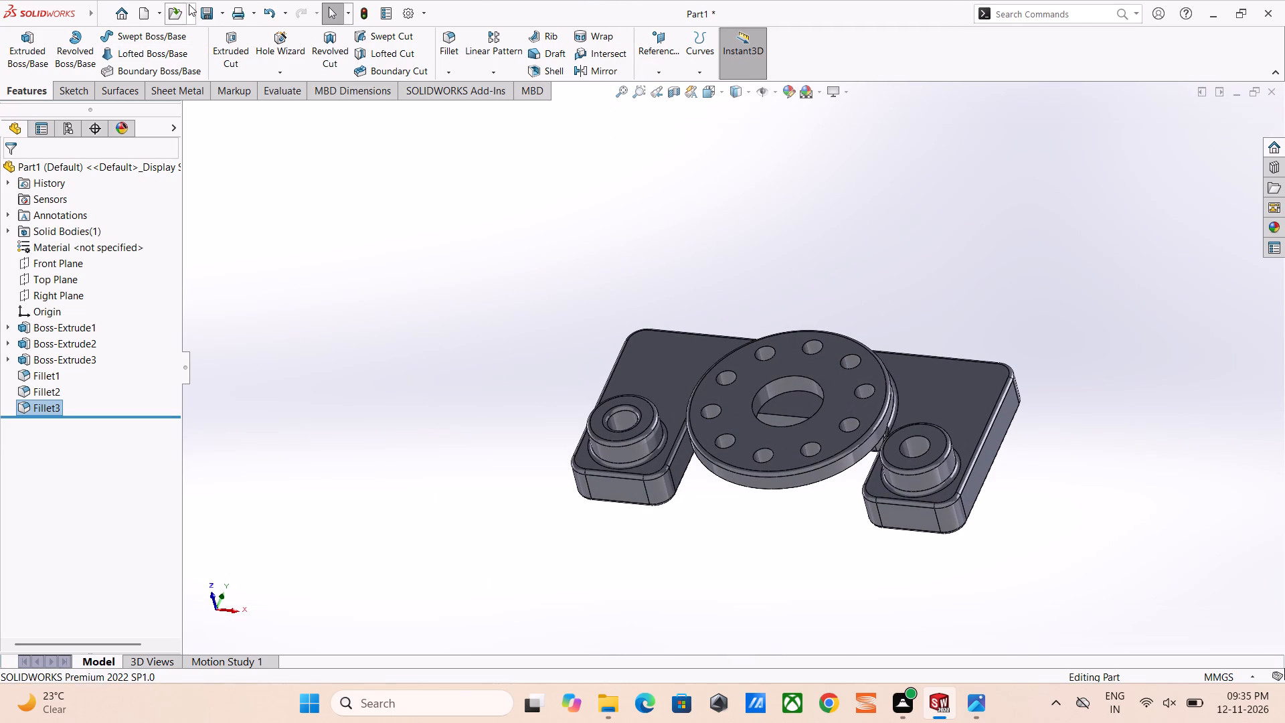
scroll(879, 459, down, 2)
scroll(860, 364, up, 2)
scroll(863, 359, down, 3)
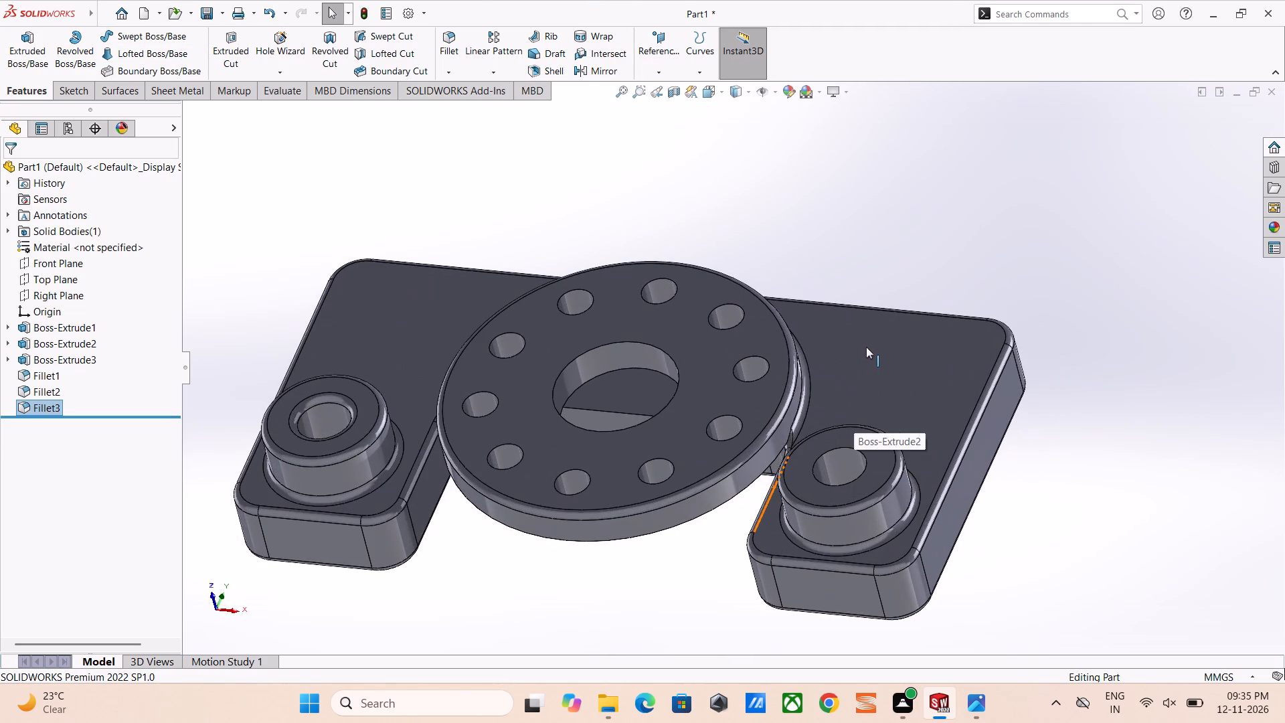
scroll(825, 321, up, 3)
scroll(808, 333, down, 3)
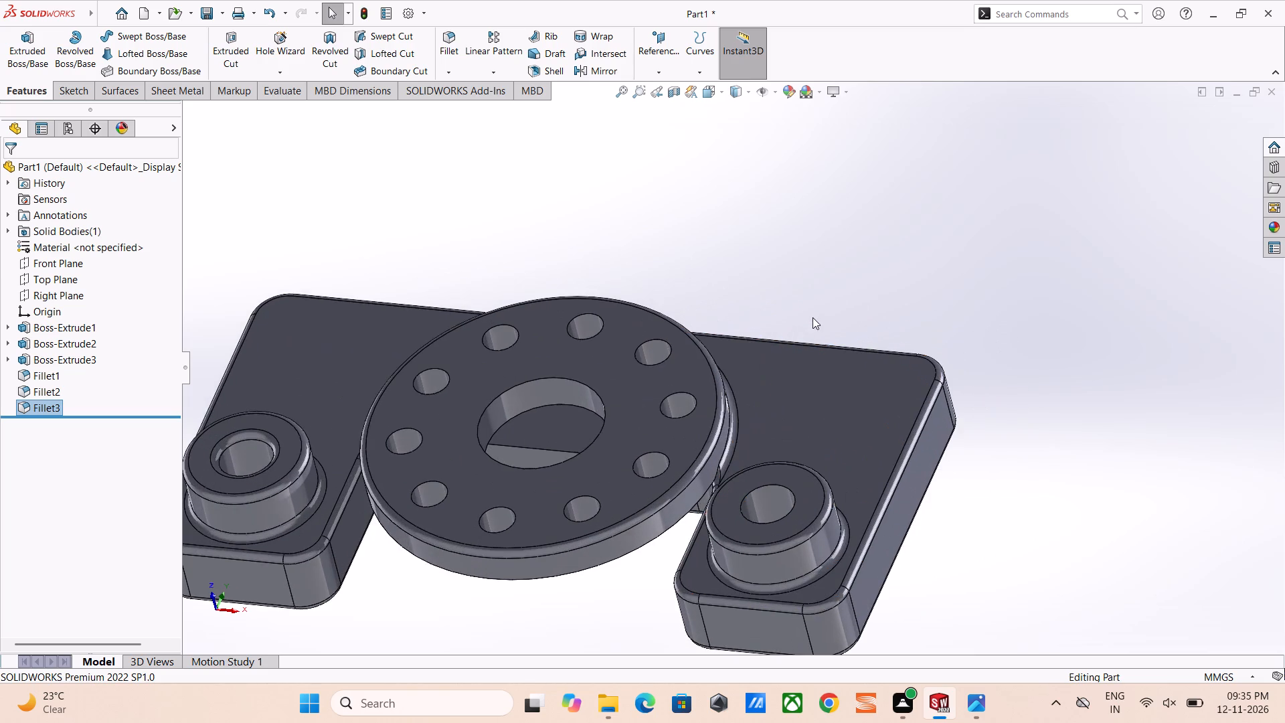
scroll(812, 317, up, 3)
scroll(788, 311, down, 1)
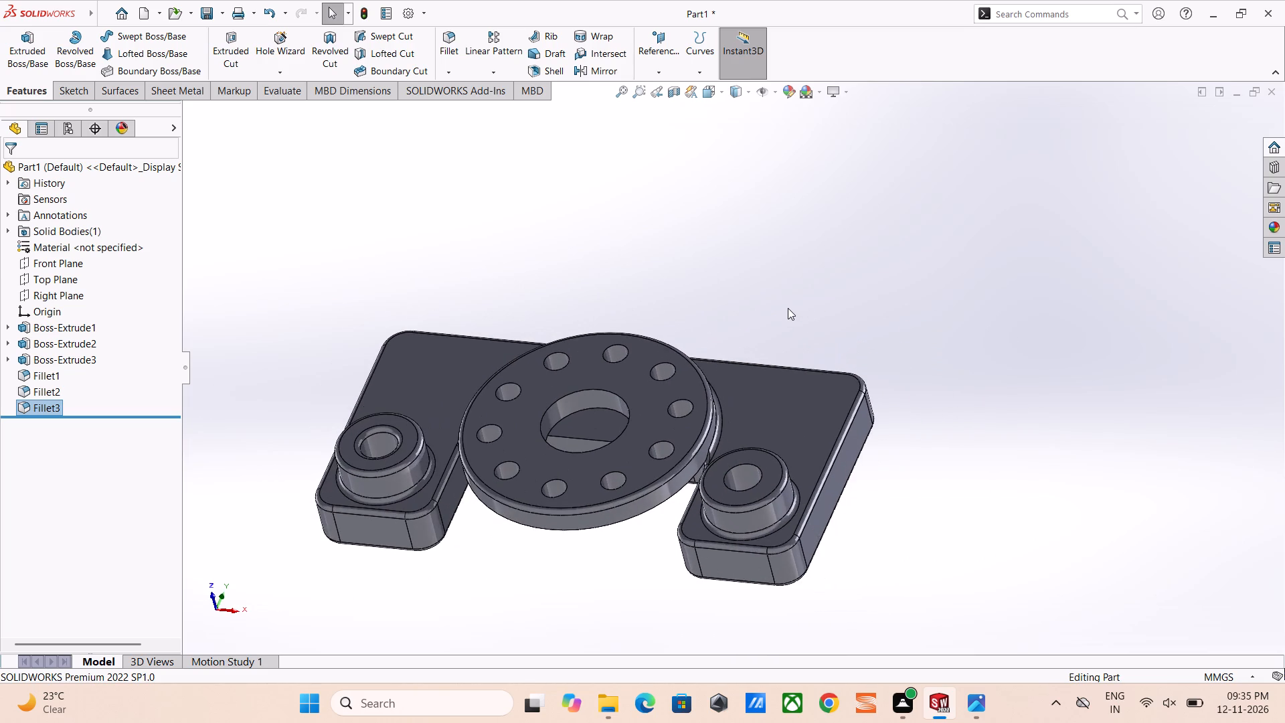
scroll(788, 308, down, 1)
middle_drag(655, 411, 804, 327)
scroll(539, 472, up, 1)
middle_drag(539, 459, 723, 440)
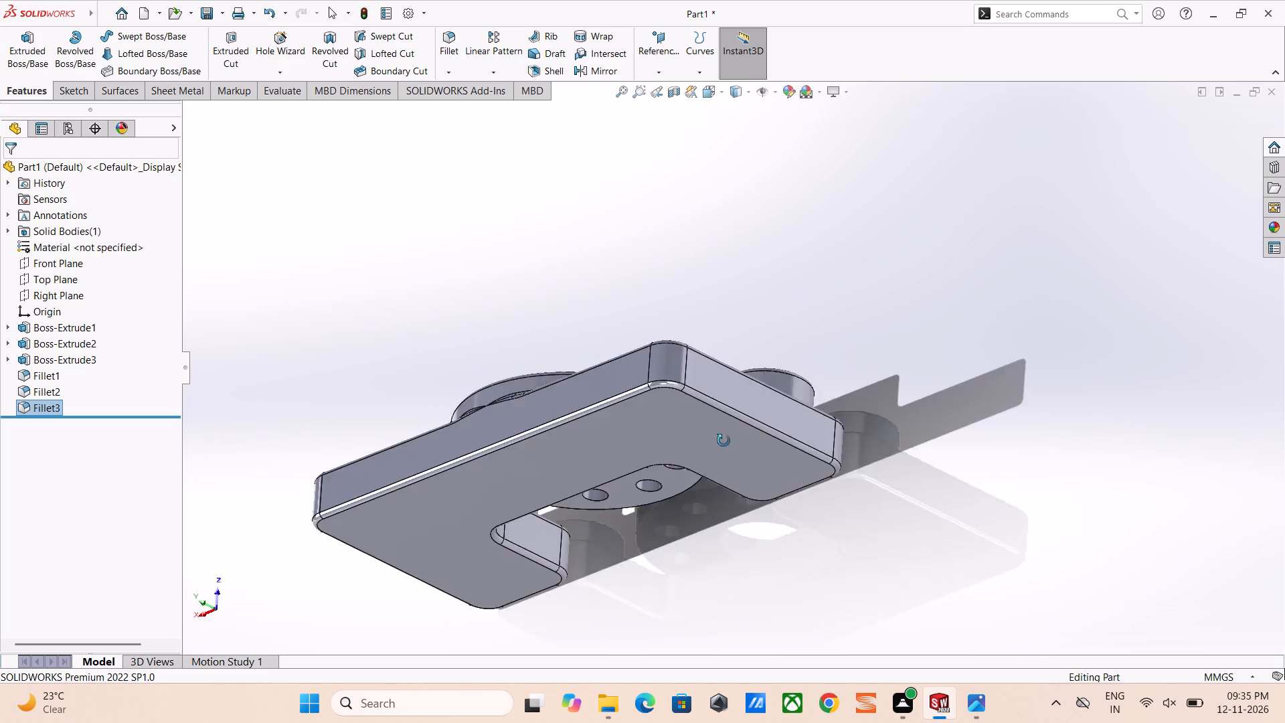
middle_drag(723, 440, 754, 455)
middle_drag(516, 477, 604, 570)
scroll(603, 398, down, 2)
middle_drag(576, 405, 683, 335)
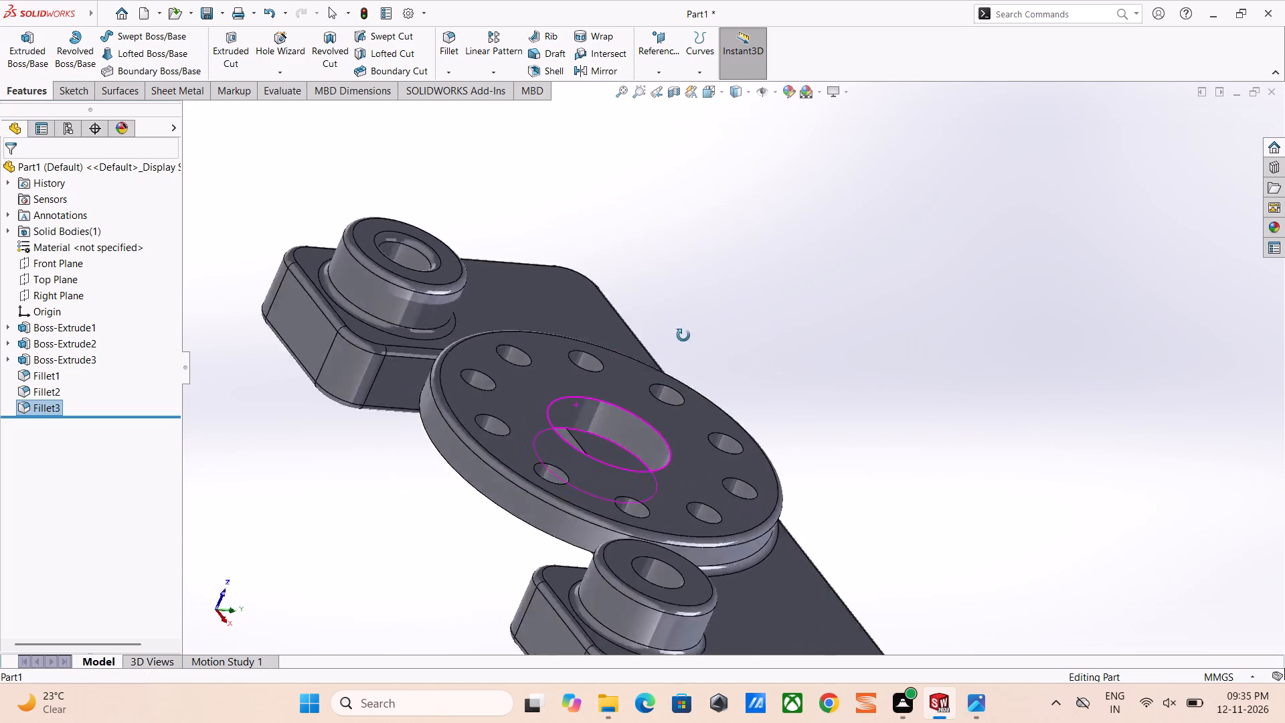
middle_drag(683, 335, 784, 428)
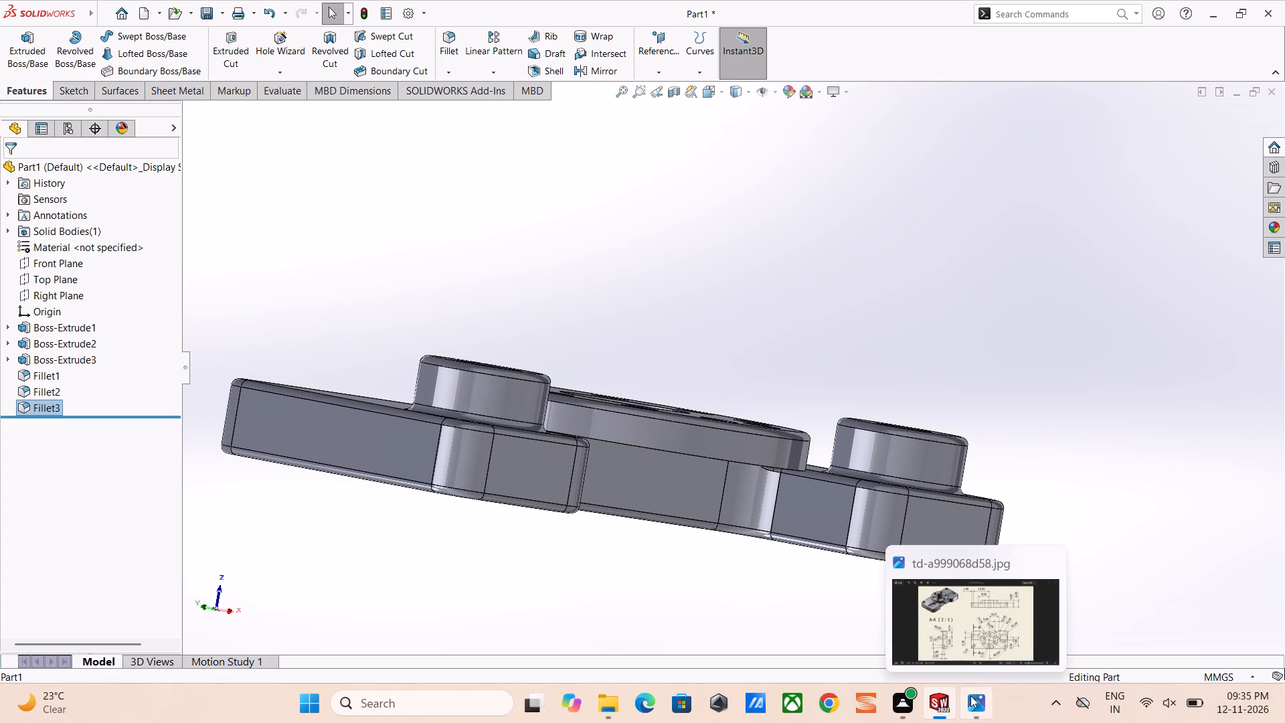
Switch to the reference drawing td-a999068d58.jpg in Photos and study the shape and recesses in its isometric view.
click(970, 696)
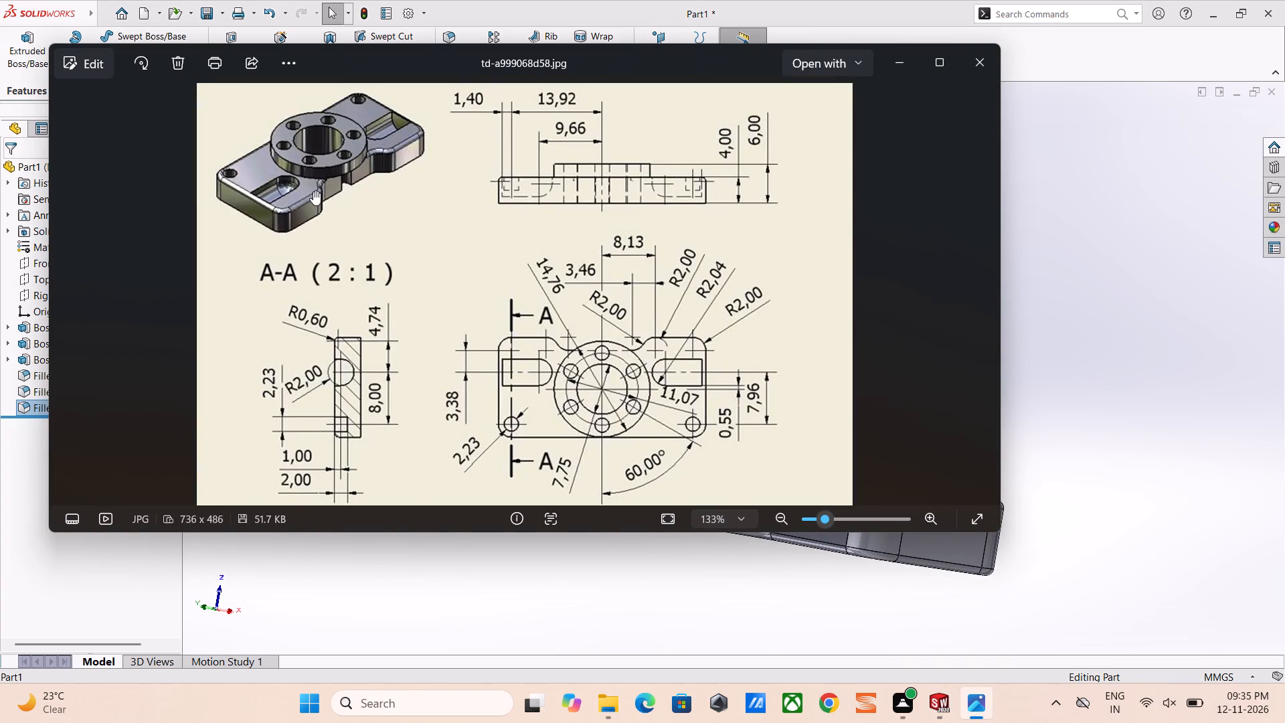
scroll(313, 191, up, 2)
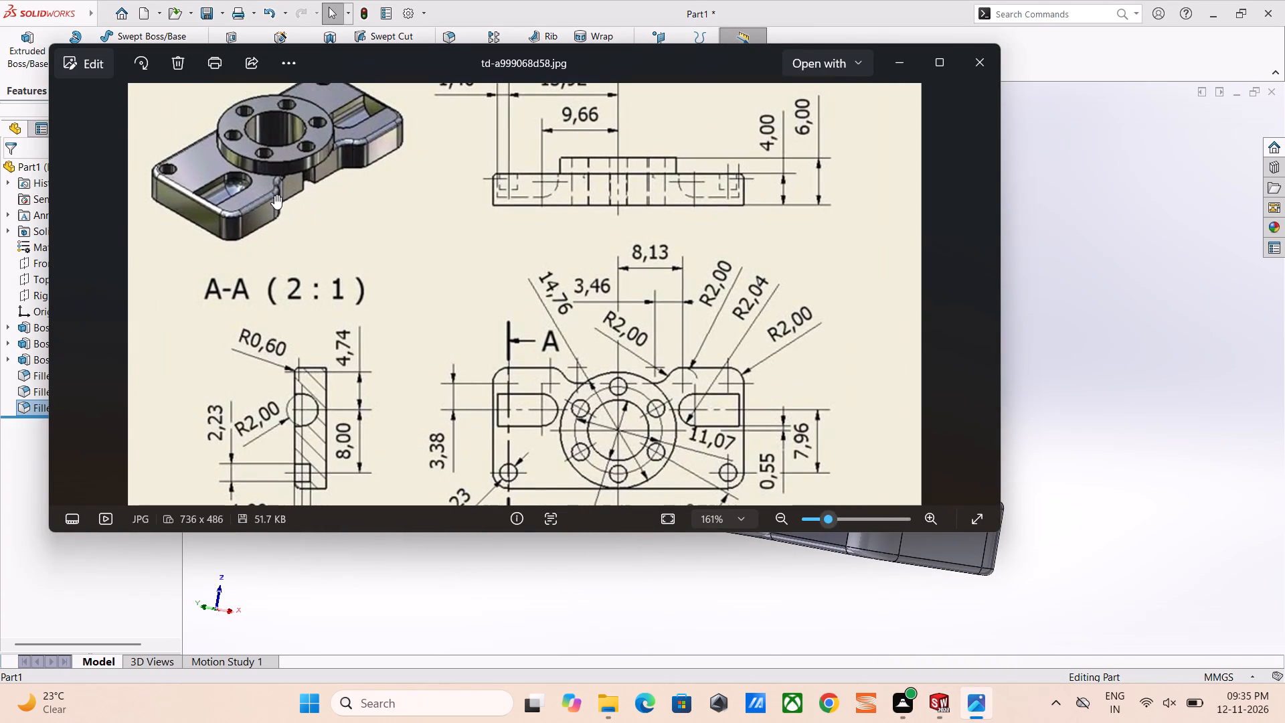
scroll(274, 195, up, 2)
scroll(273, 196, down, 5)
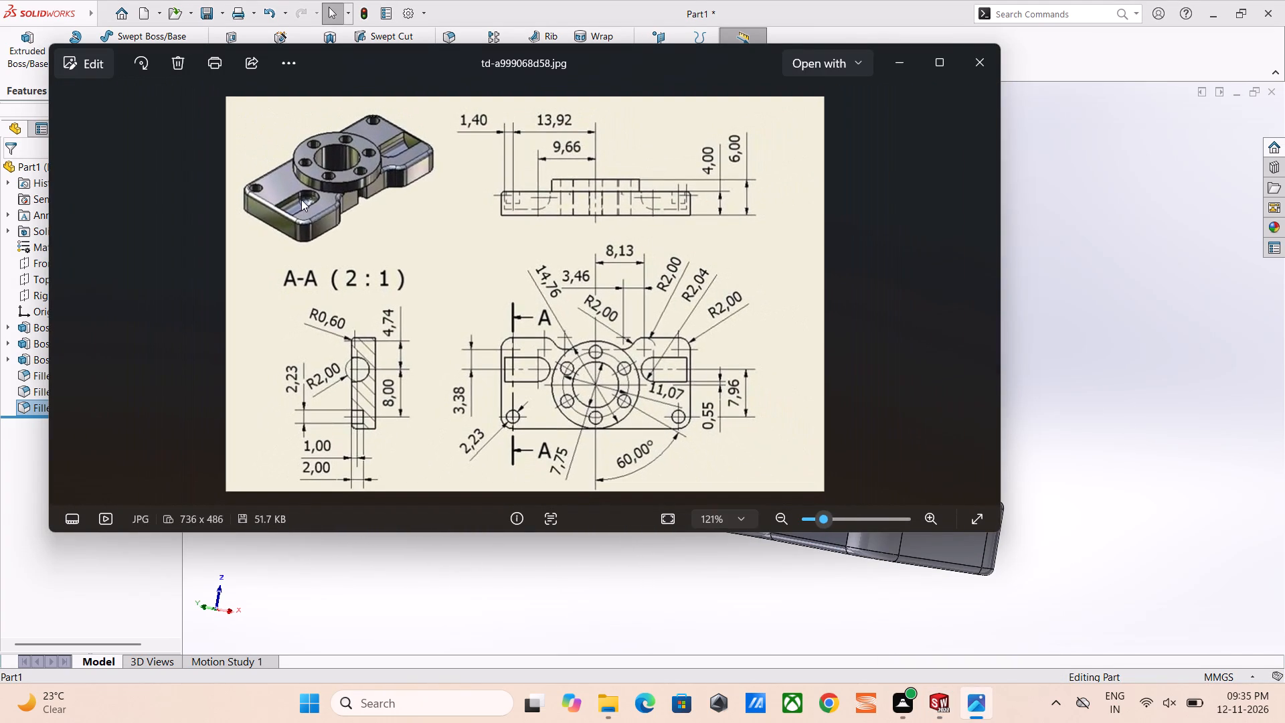
click(1025, 333)
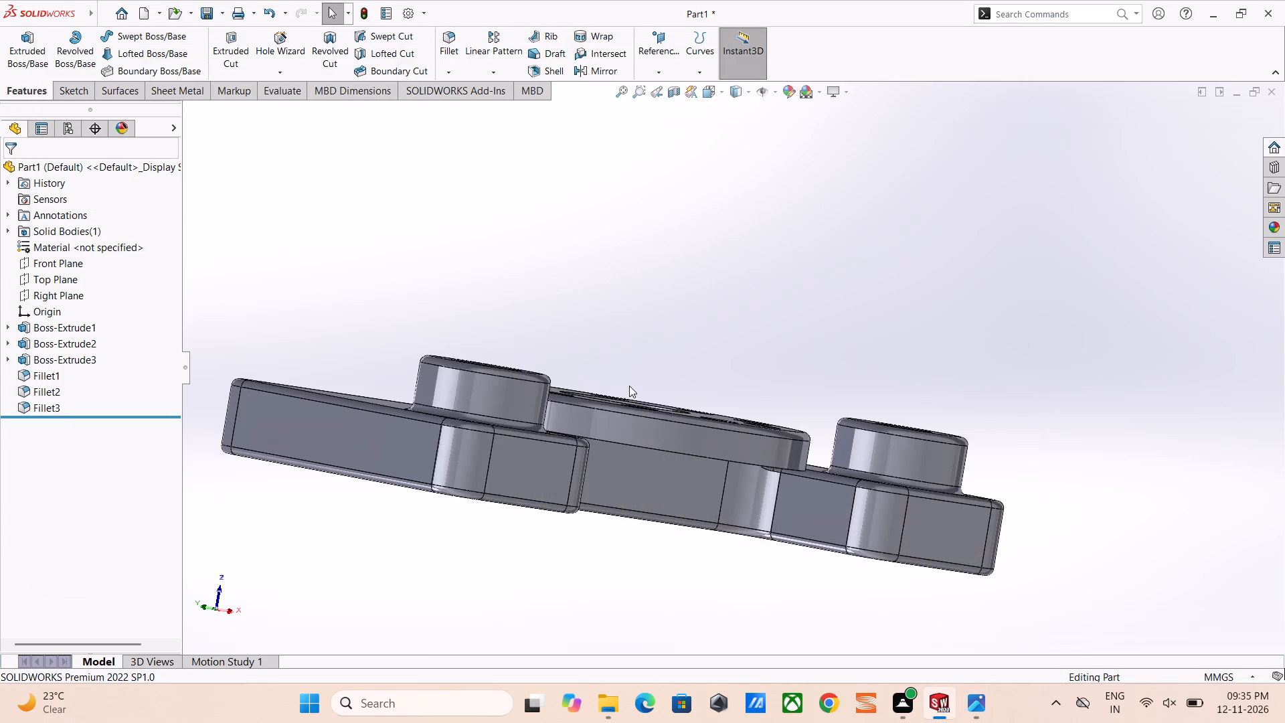
Open a new sketch on the notched plate's flat end face, beside one of the ring bosses.
scroll(465, 416, up, 2)
middle_drag(459, 403, 453, 524)
scroll(453, 471, down, 1)
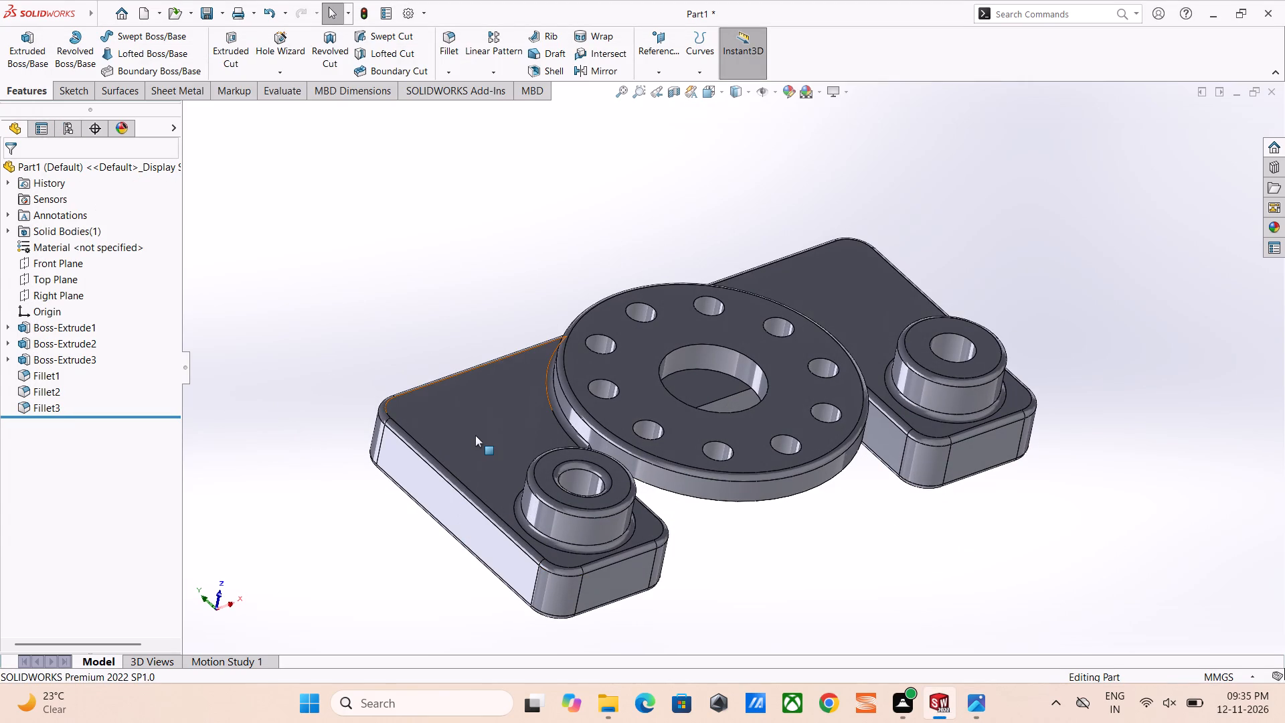
click(475, 435)
click(426, 475)
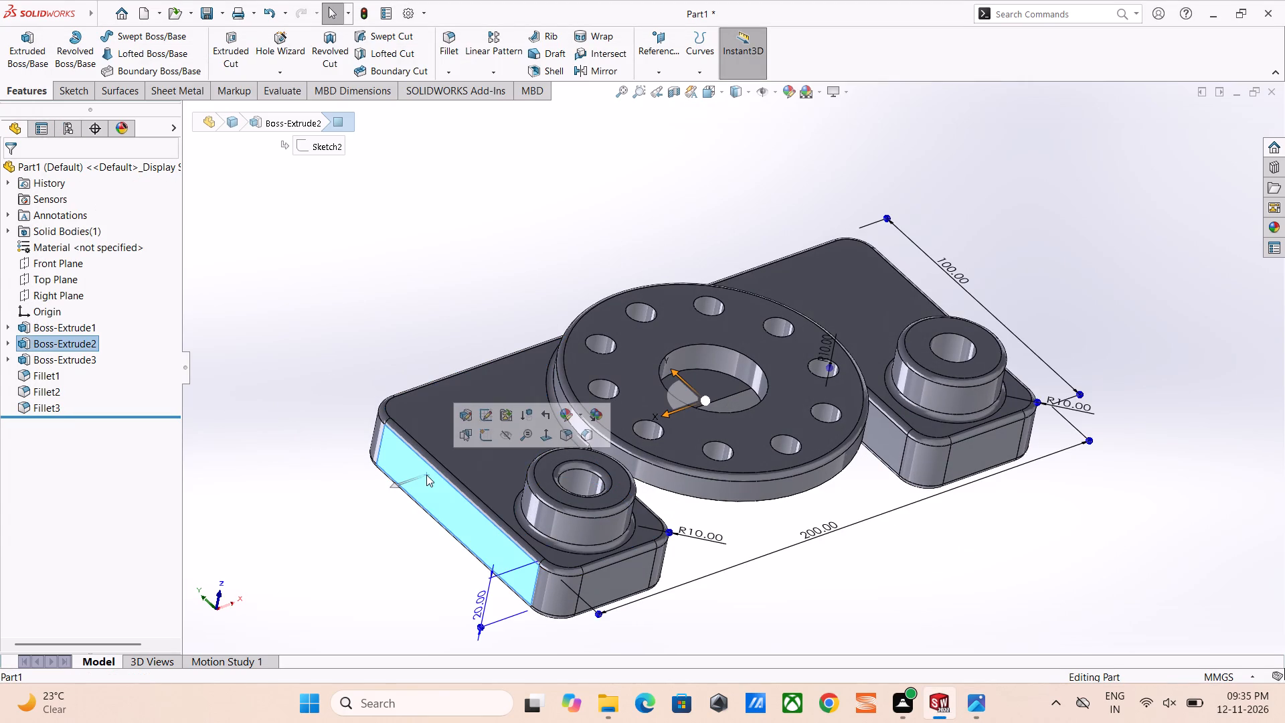
click(484, 435)
Draw a three-point semicircular arc of about 6.23 mm radius on the end face's boss-side long edge, starting at the corner opposite the boss.
scroll(521, 418, down, 1)
scroll(800, 370, down, 1)
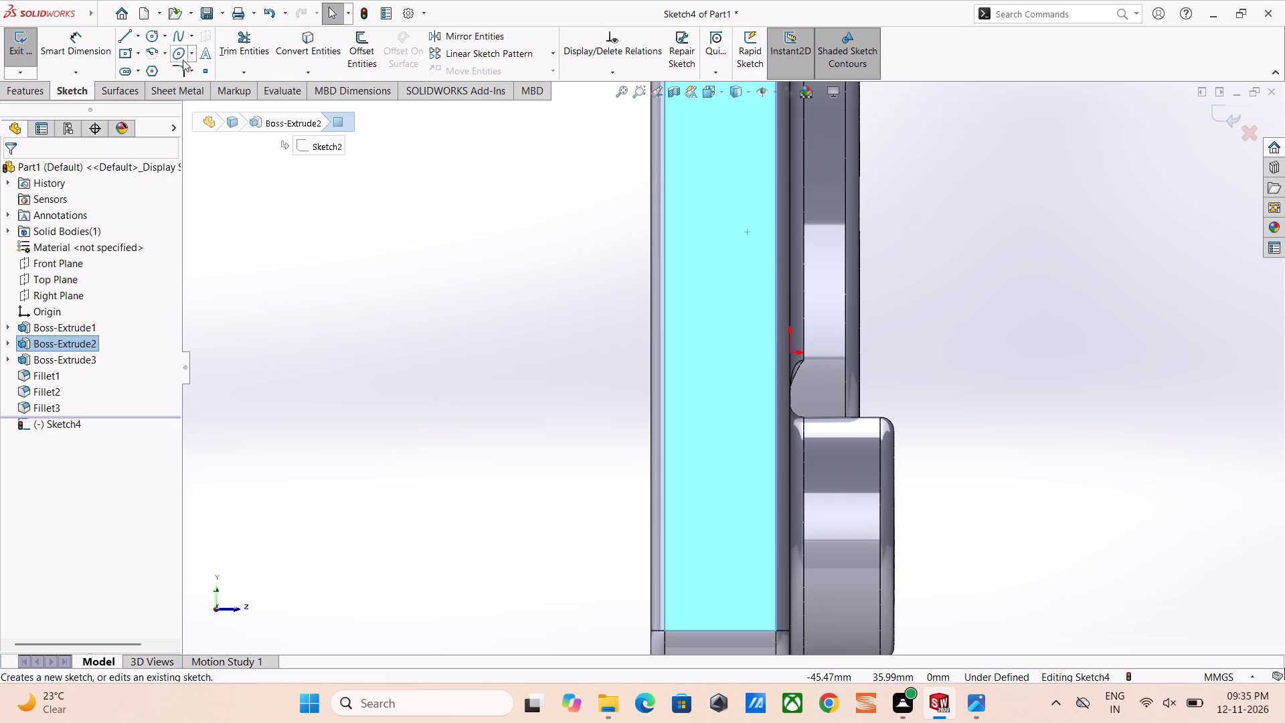
click(154, 48)
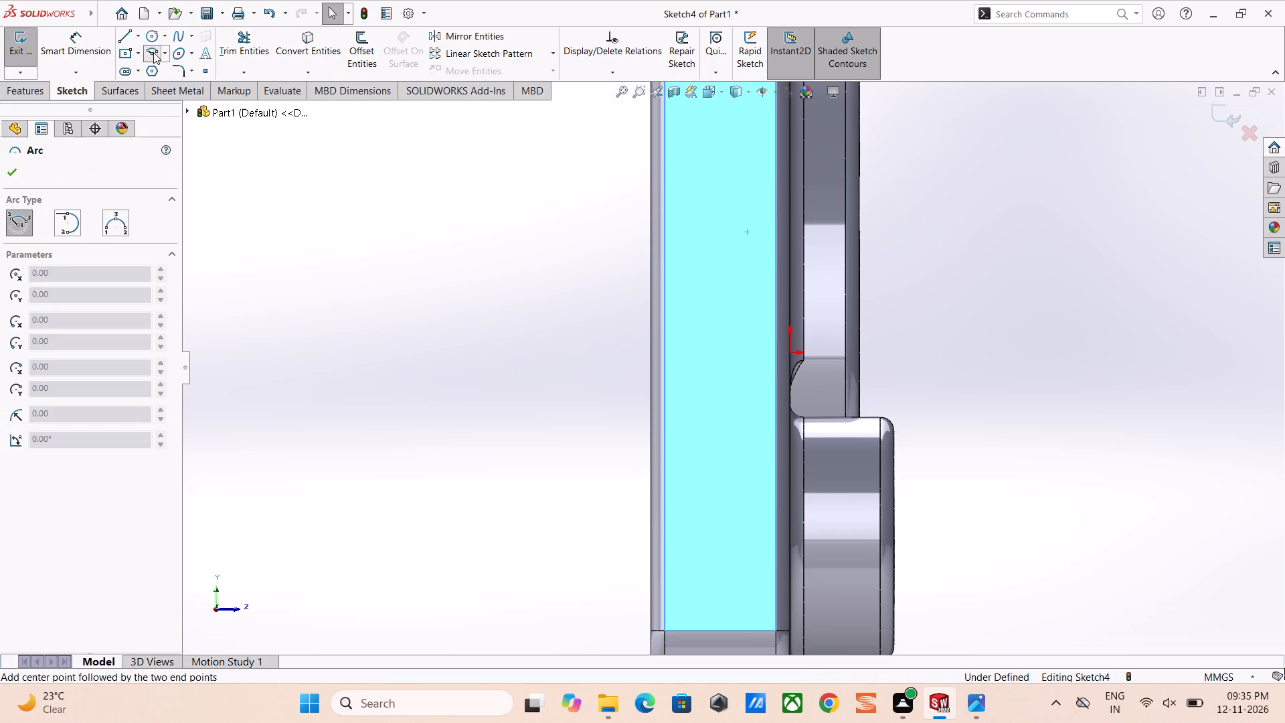
click(114, 222)
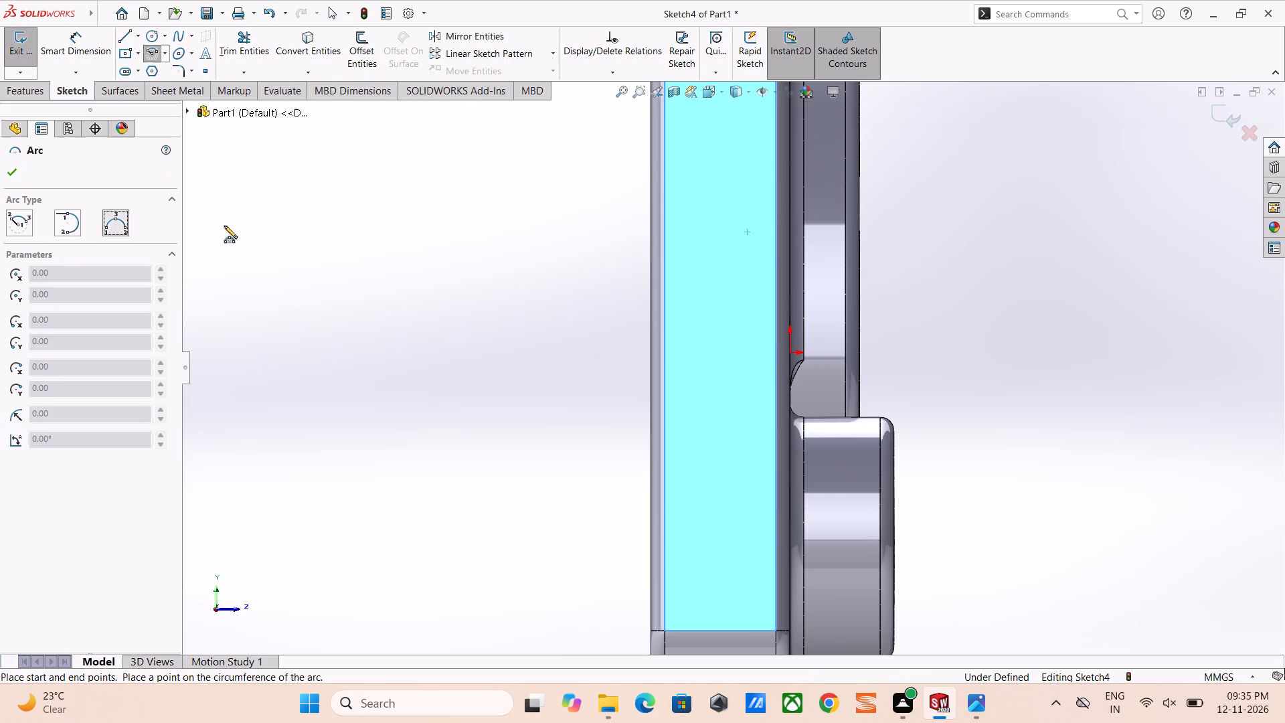
scroll(1032, 305, up, 4)
scroll(734, 292, down, 4)
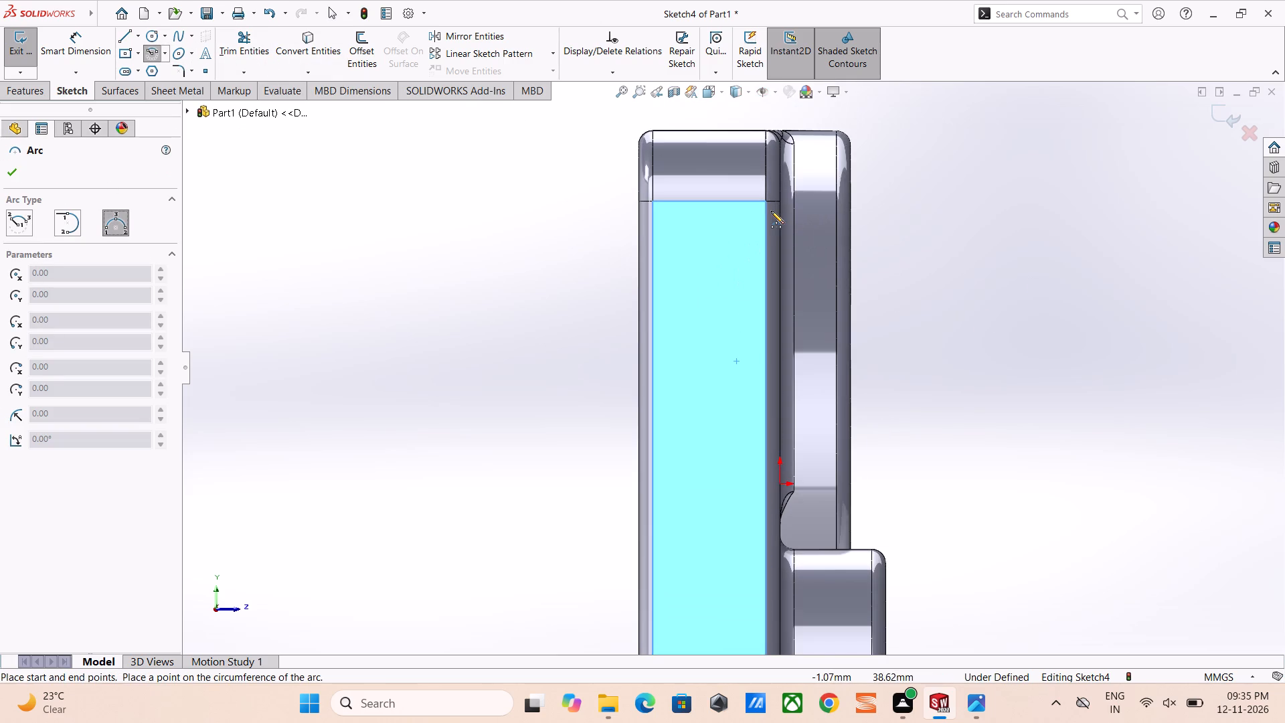
click(765, 202)
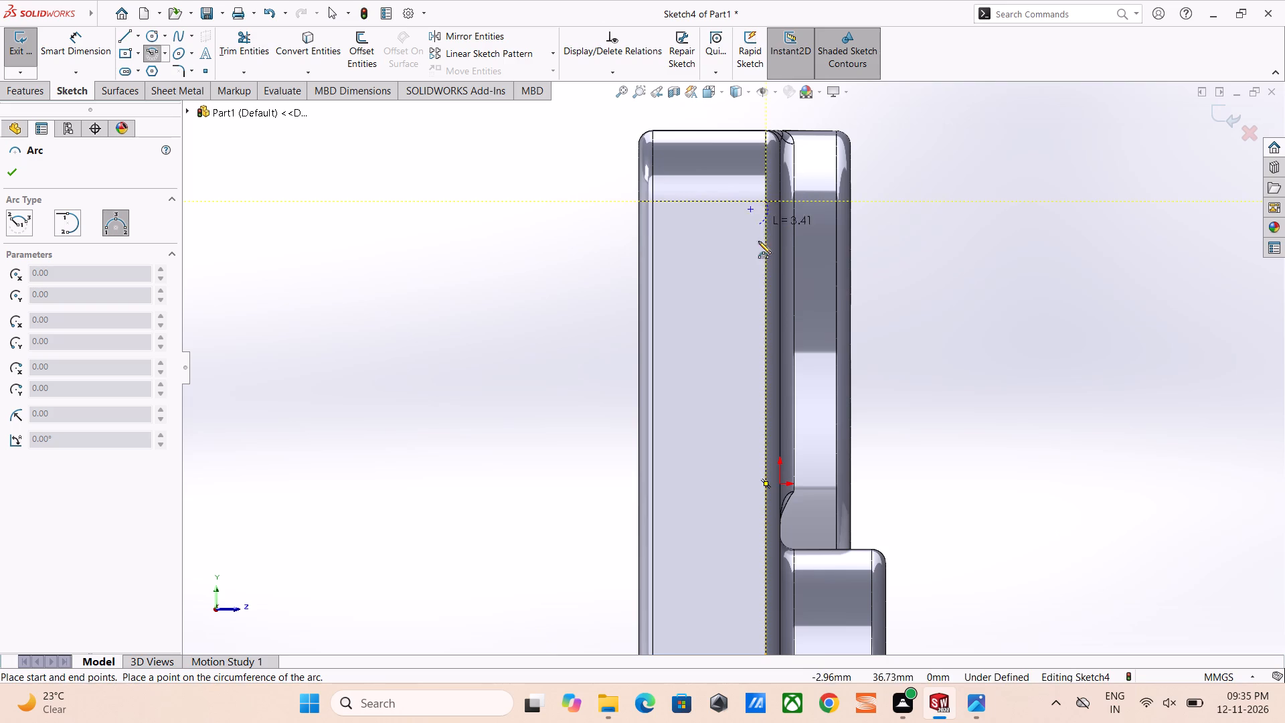
click(767, 289)
click(754, 290)
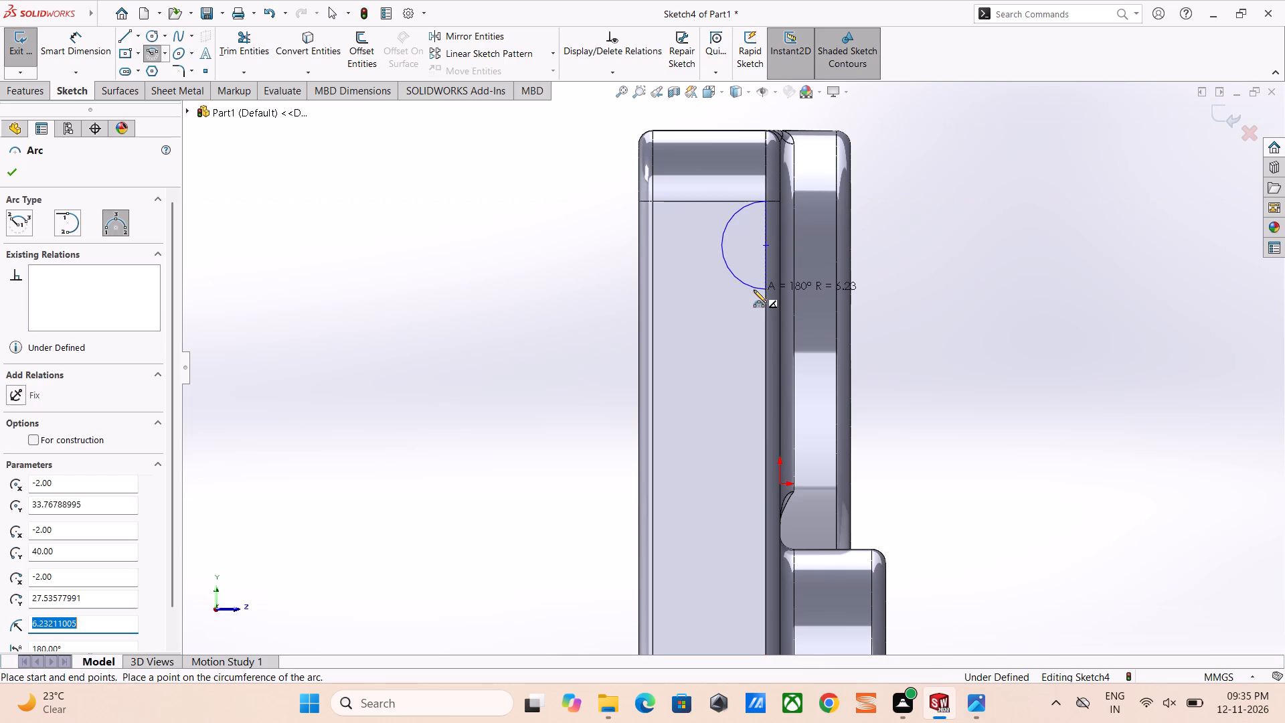
middle_drag(752, 283, 612, 274)
scroll(620, 269, up, 4)
scroll(936, 415, up, 2)
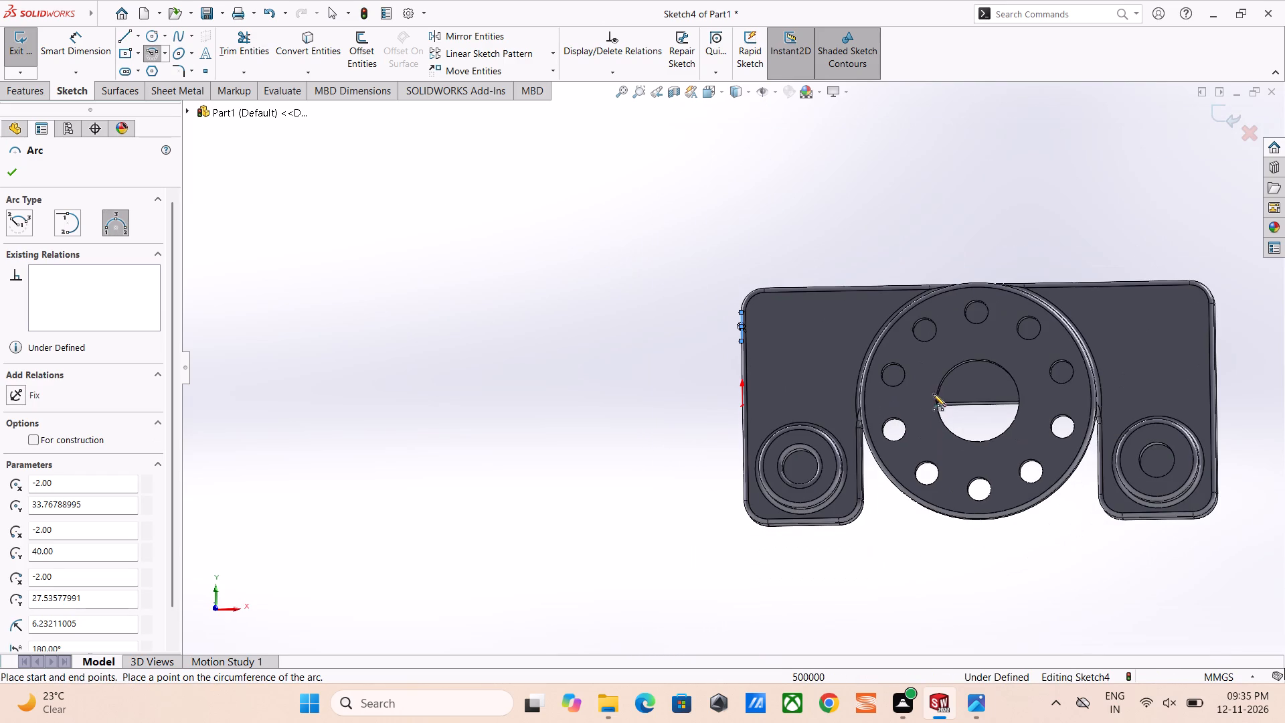
click(10, 168)
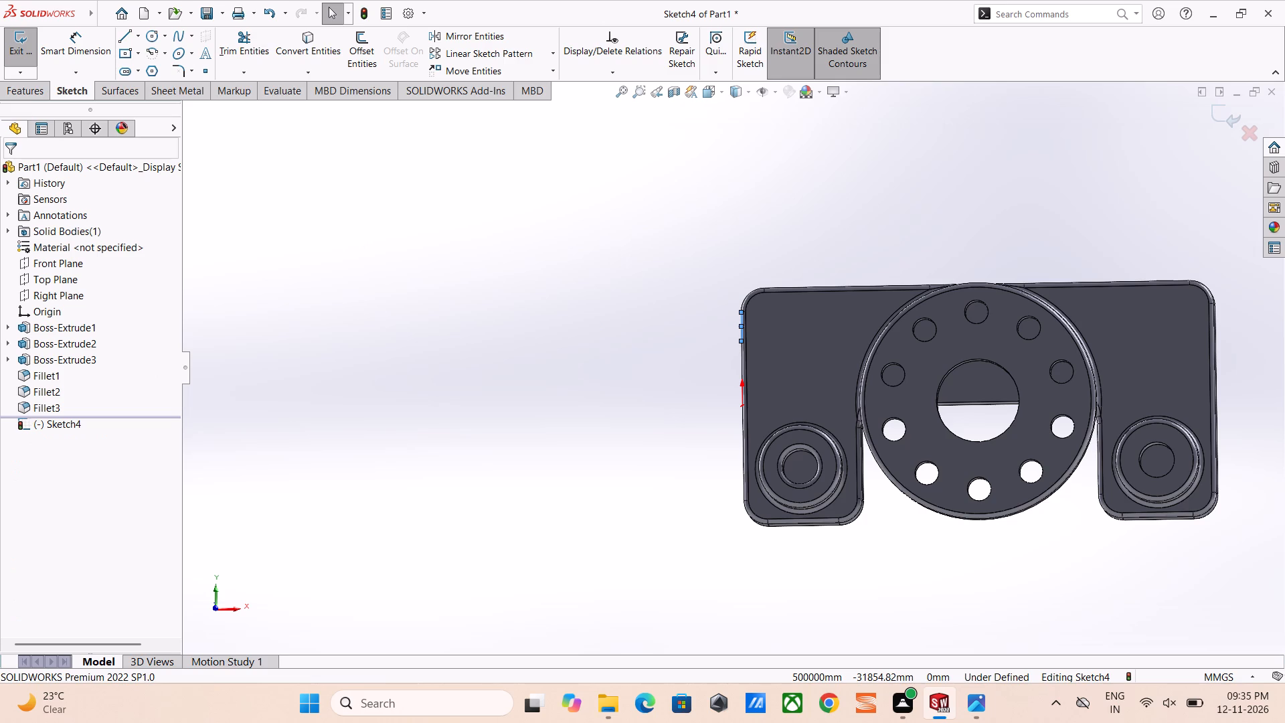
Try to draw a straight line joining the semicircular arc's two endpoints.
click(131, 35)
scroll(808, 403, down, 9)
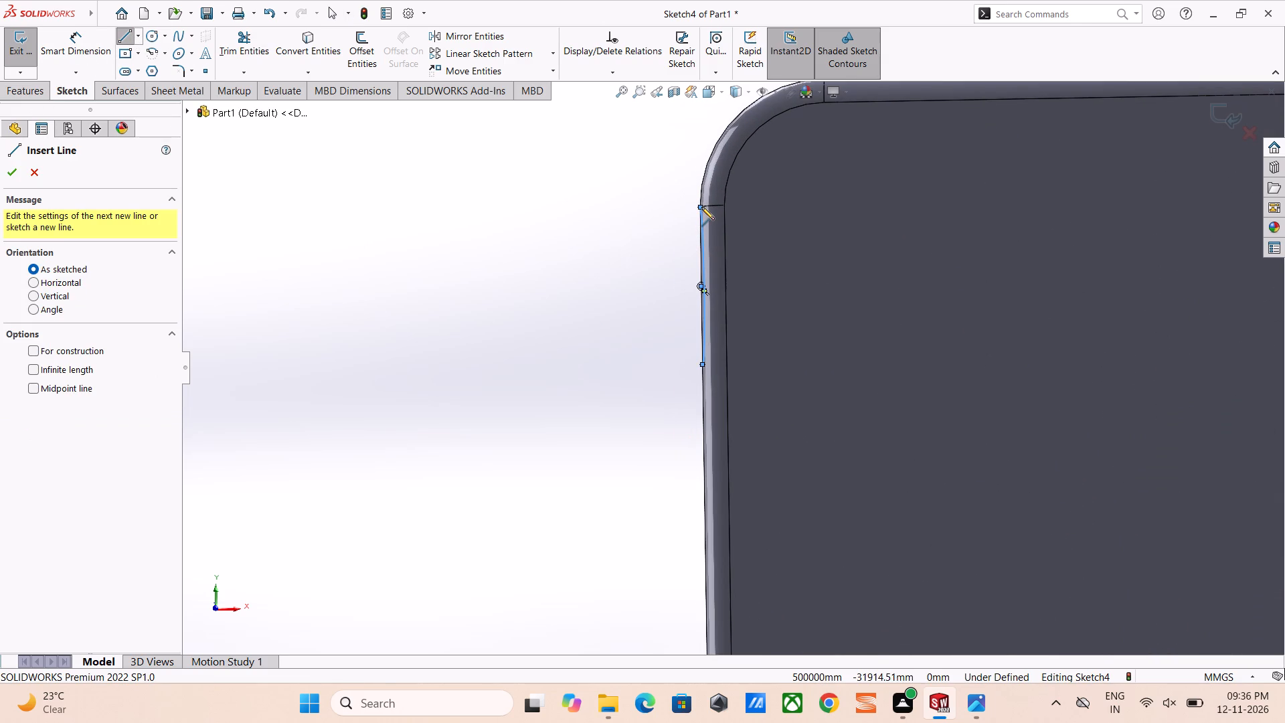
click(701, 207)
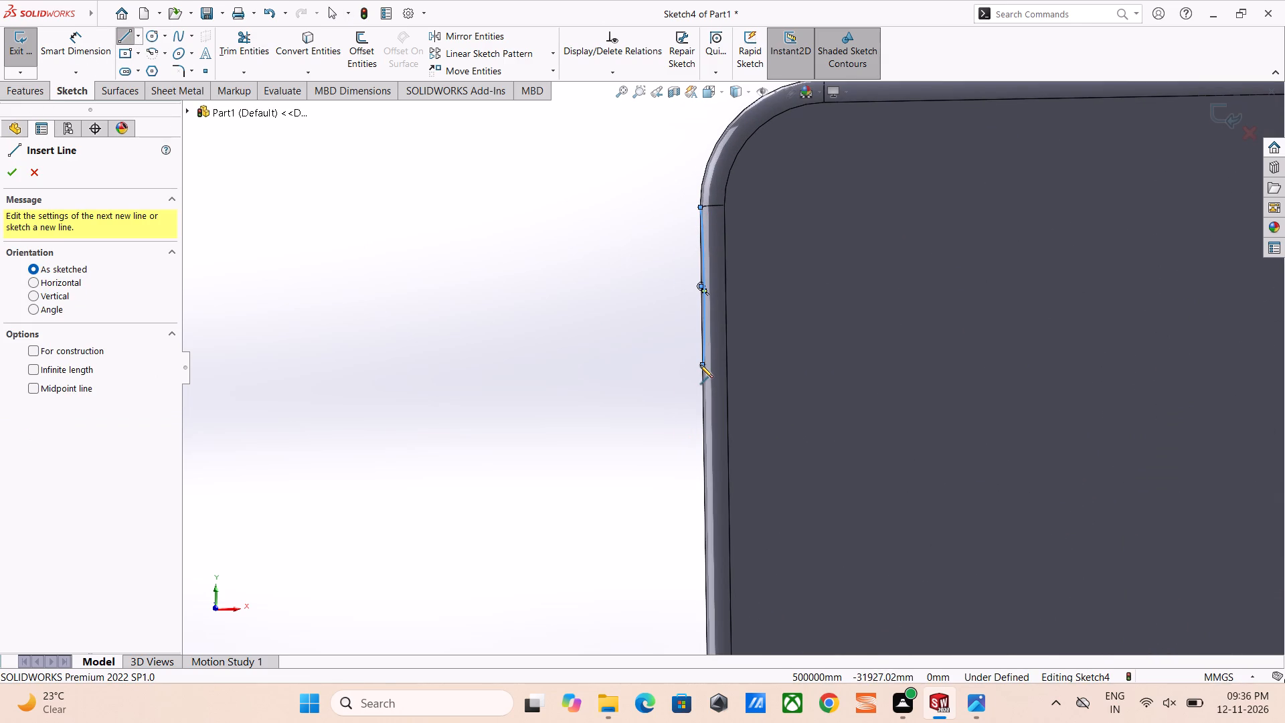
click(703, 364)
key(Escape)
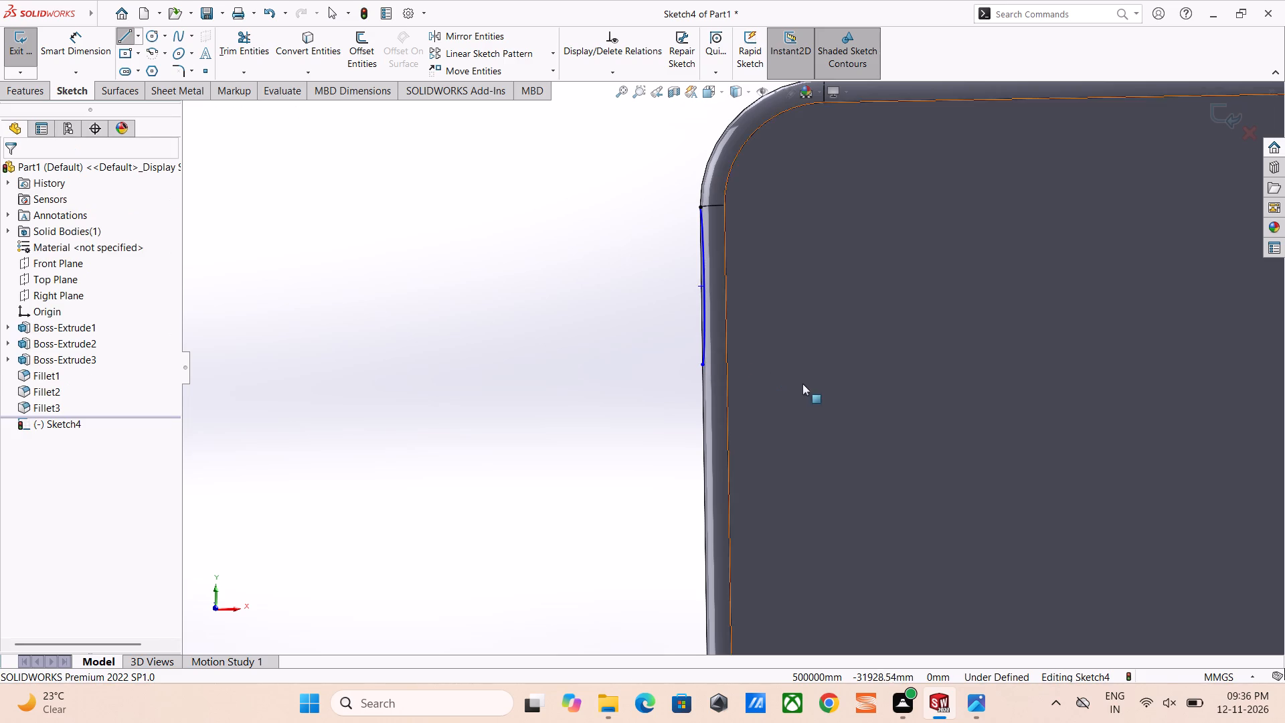
Close the semicircular profile with a vertical line about 12.46 mm long between the arc's two endpoints, viewed normal to the sketch.
click(56, 427)
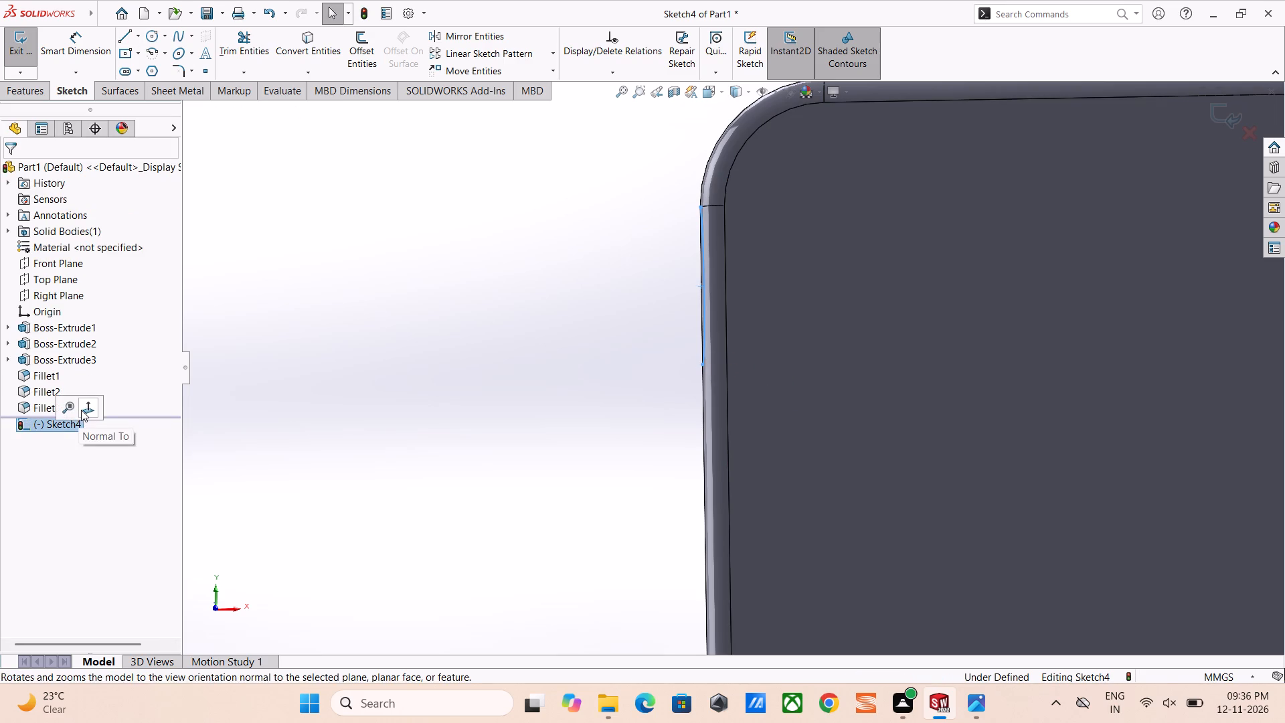
click(81, 410)
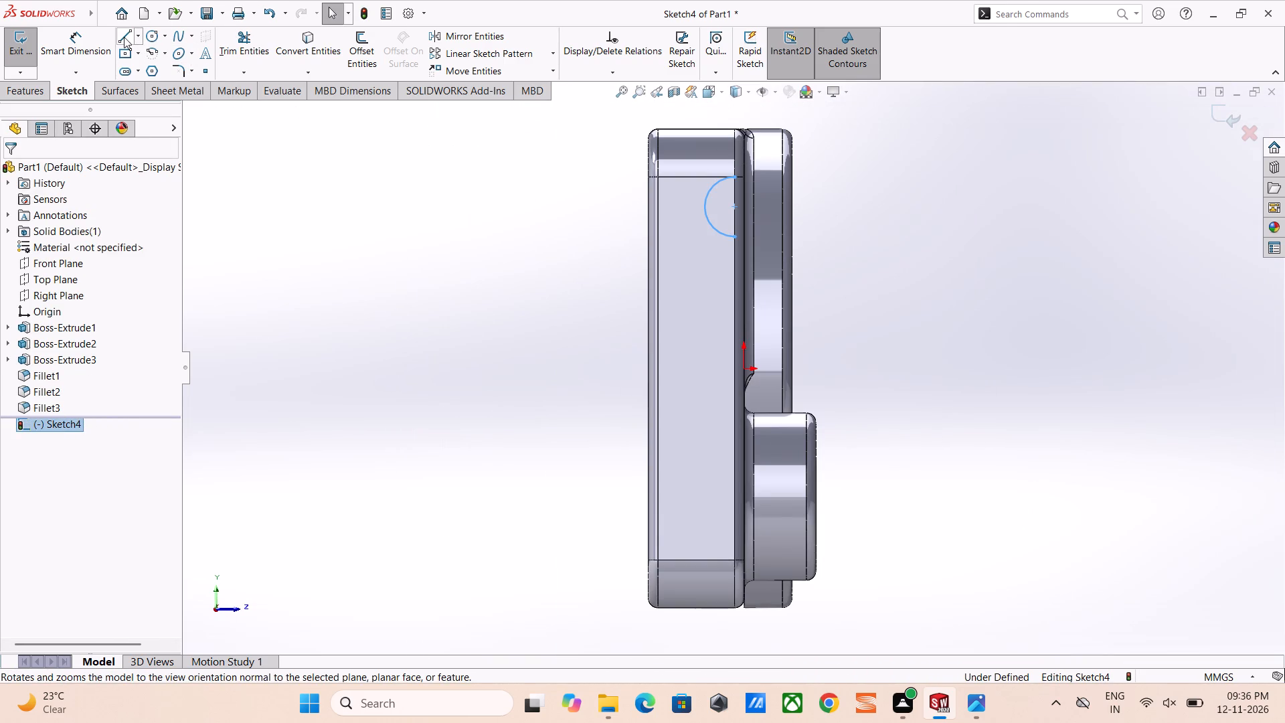
click(124, 35)
scroll(881, 312, down, 4)
scroll(619, 185, down, 3)
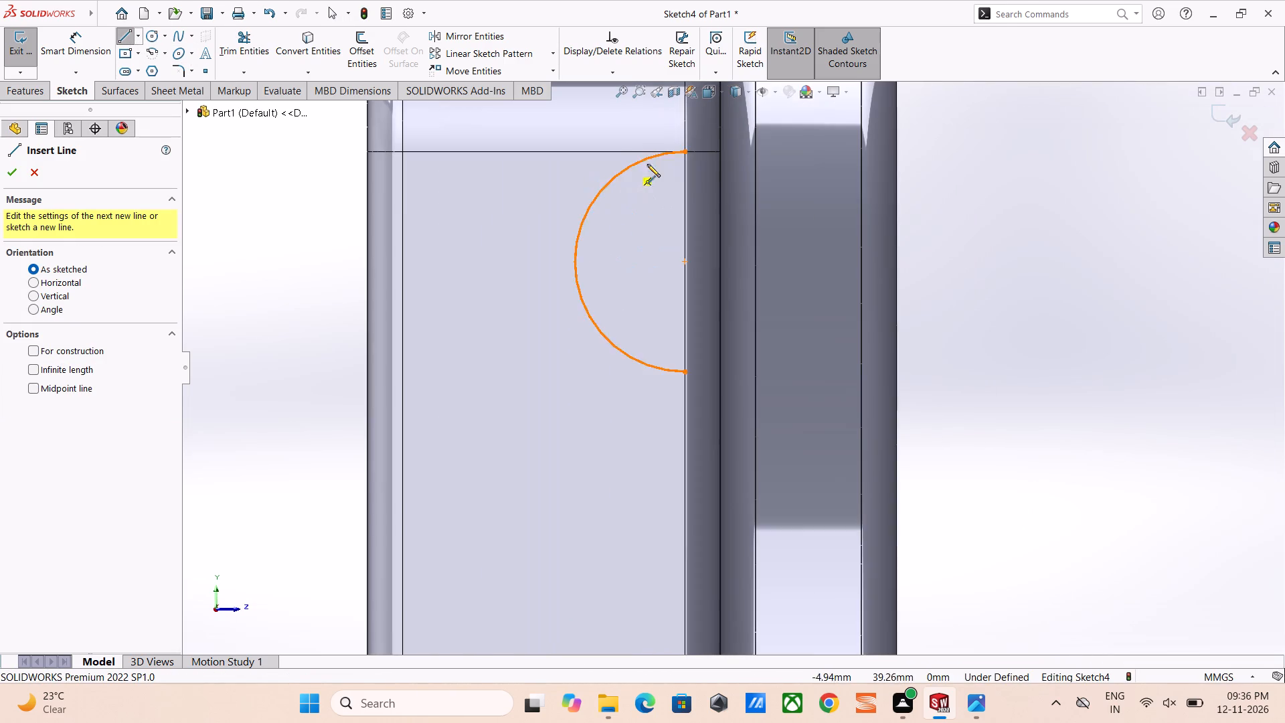
click(685, 153)
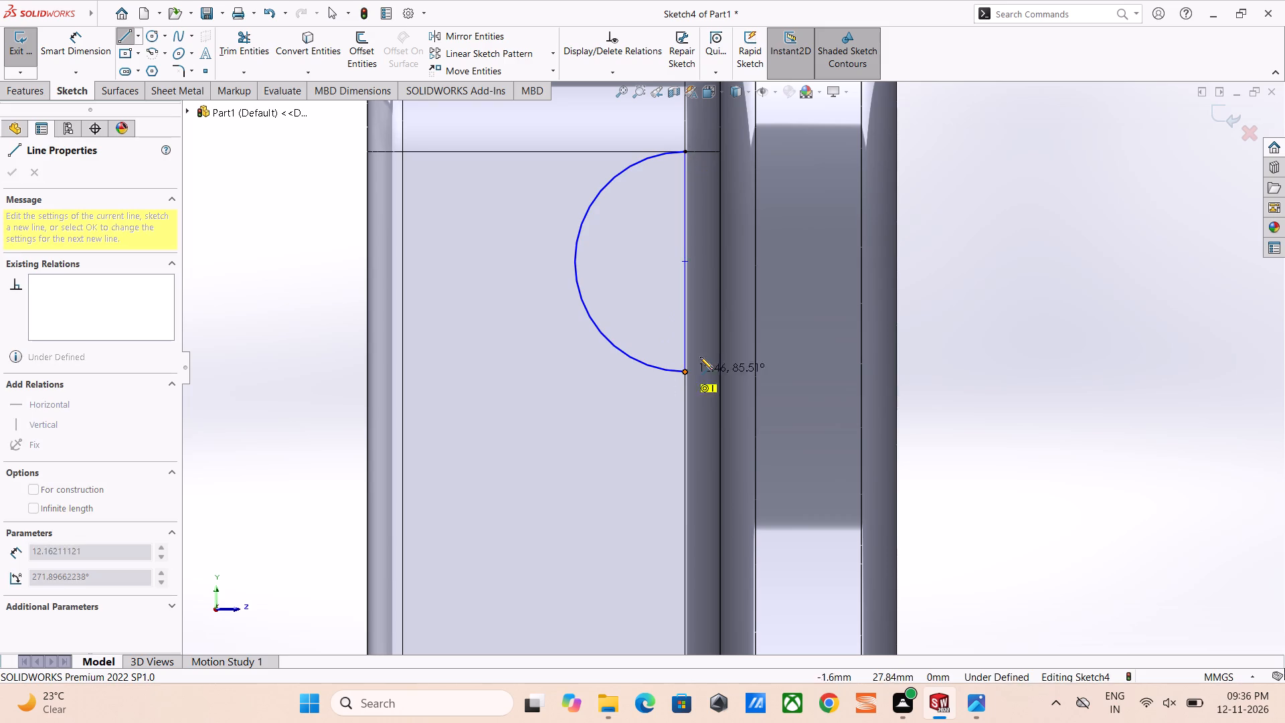
click(687, 372)
key(Escape)
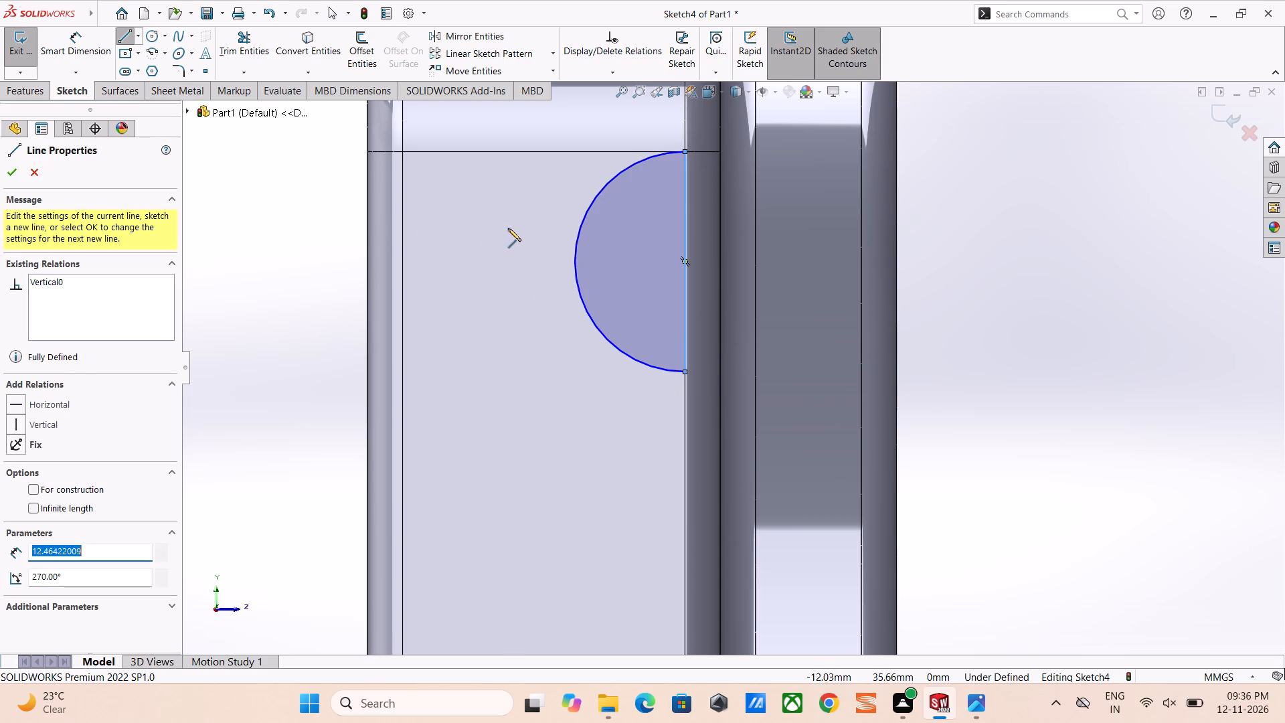
key(Escape)
drag(681, 283, 717, 278)
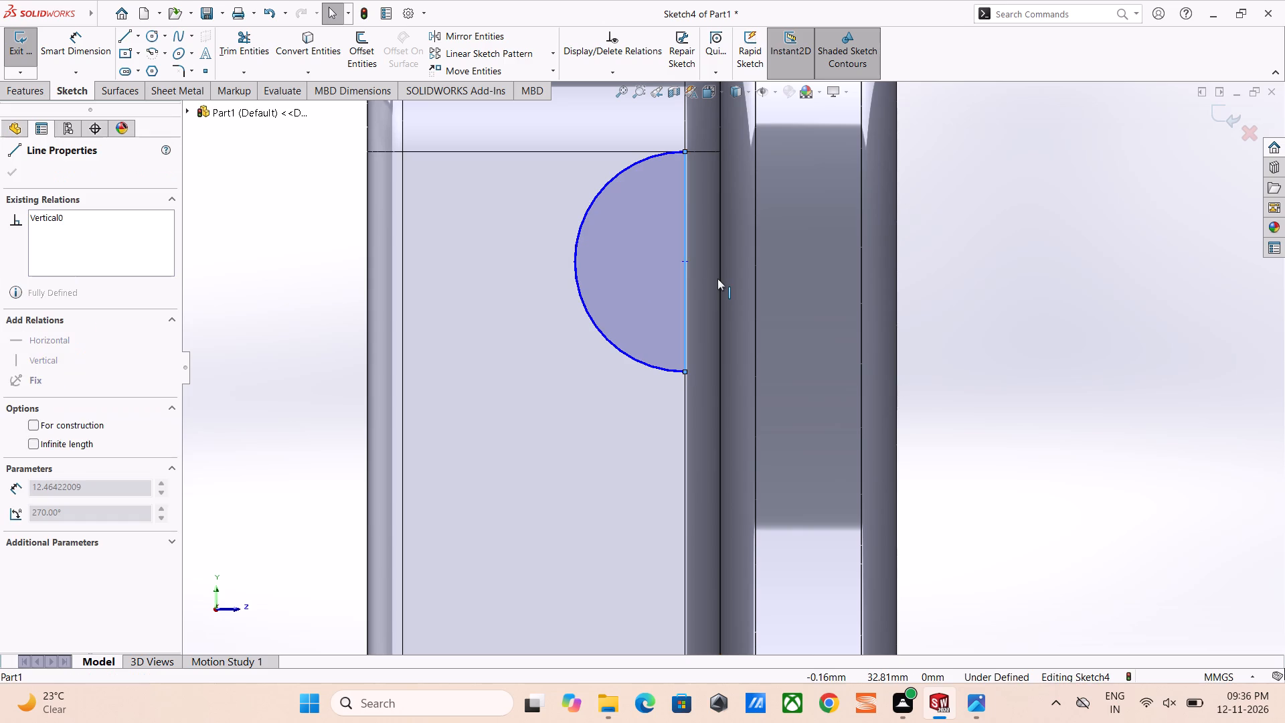
drag(717, 278, 724, 278)
Cut-extrude the closed semicircular profile into the notched plate with a blind depth of 35 mm.
click(22, 88)
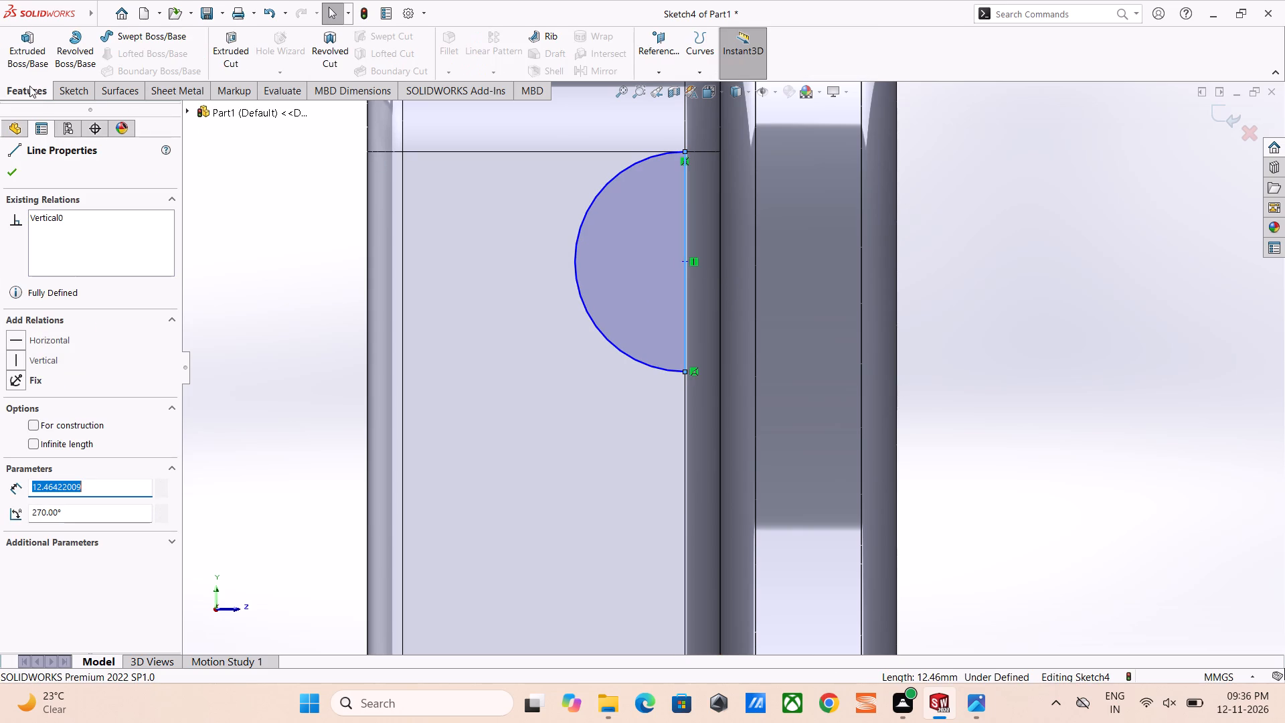
click(236, 60)
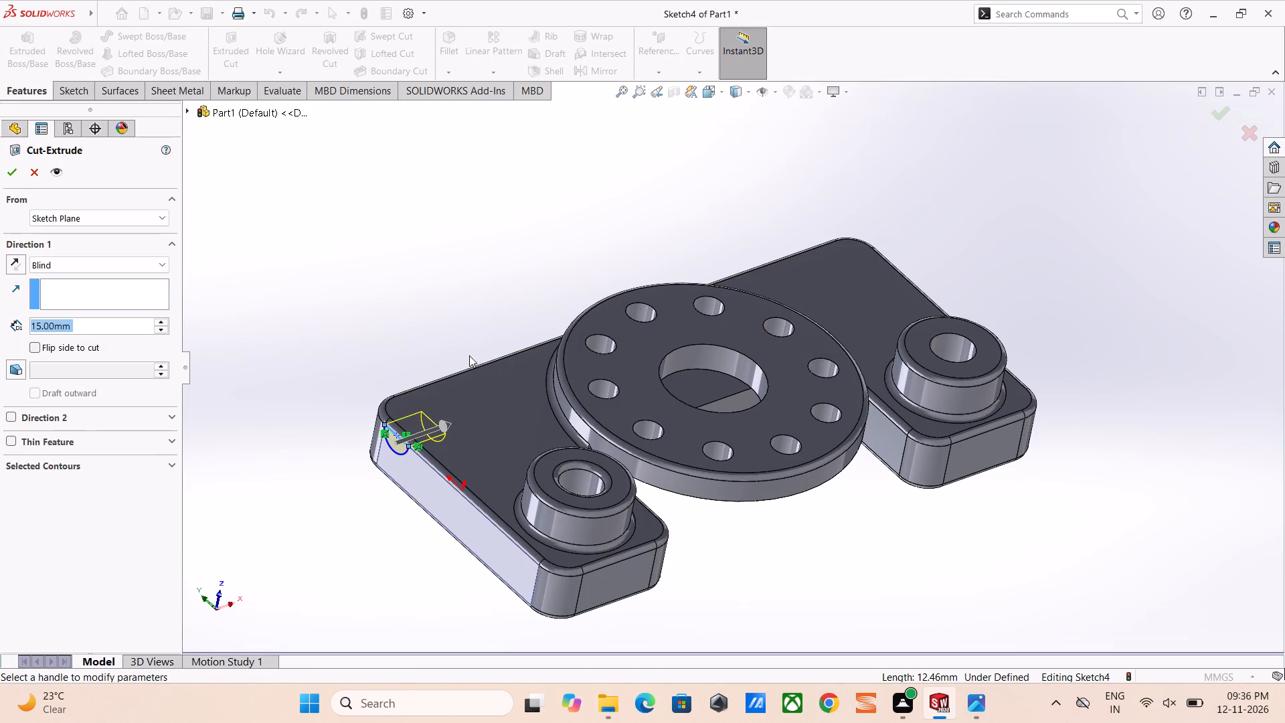
click(157, 319)
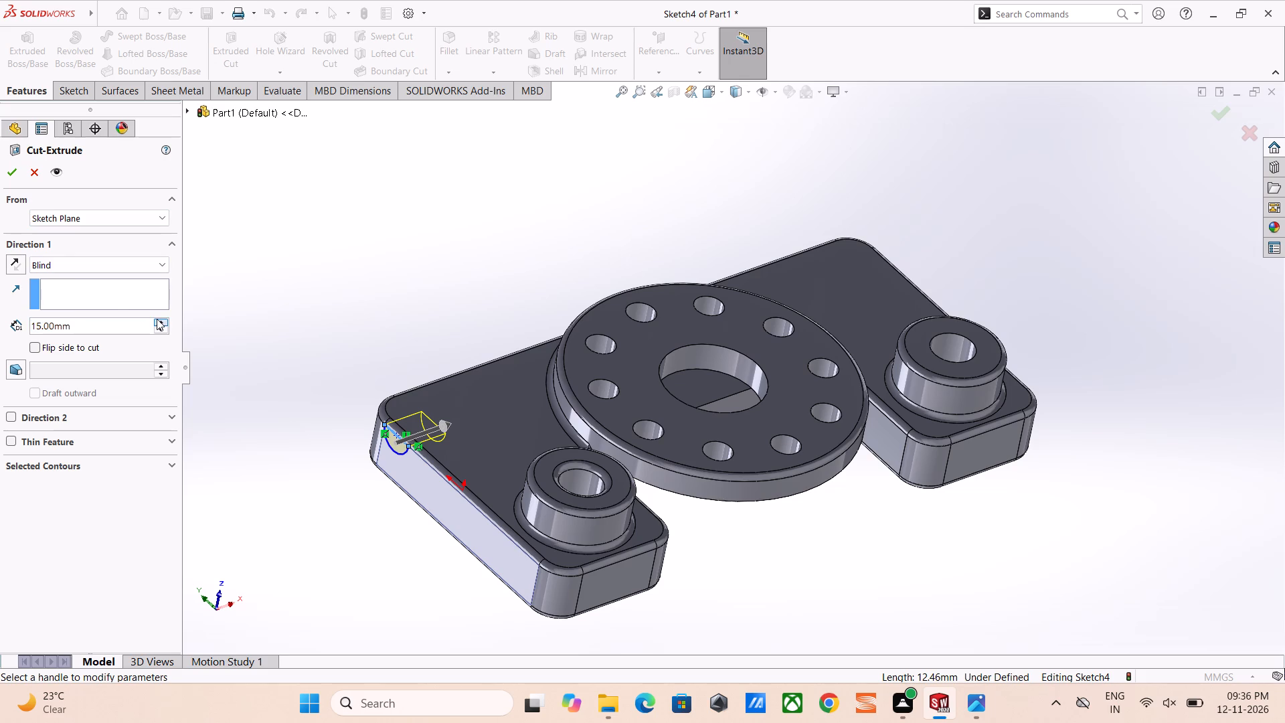
click(157, 319)
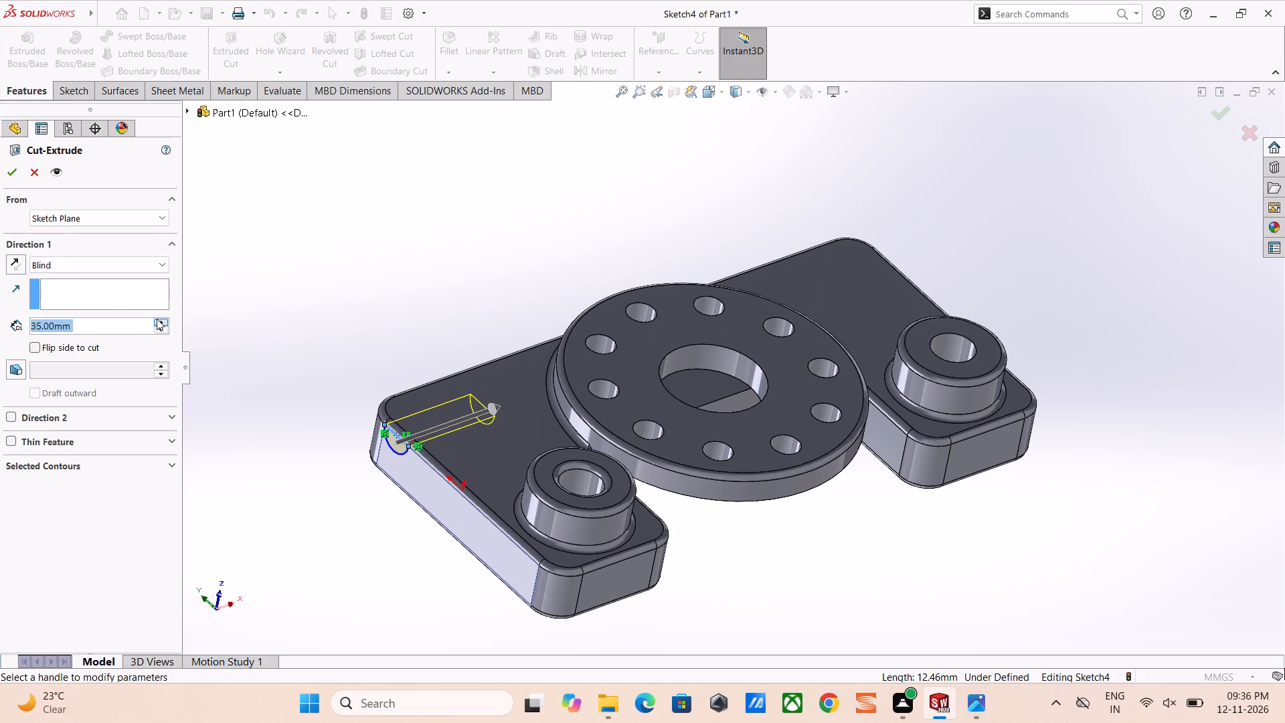
click(9, 166)
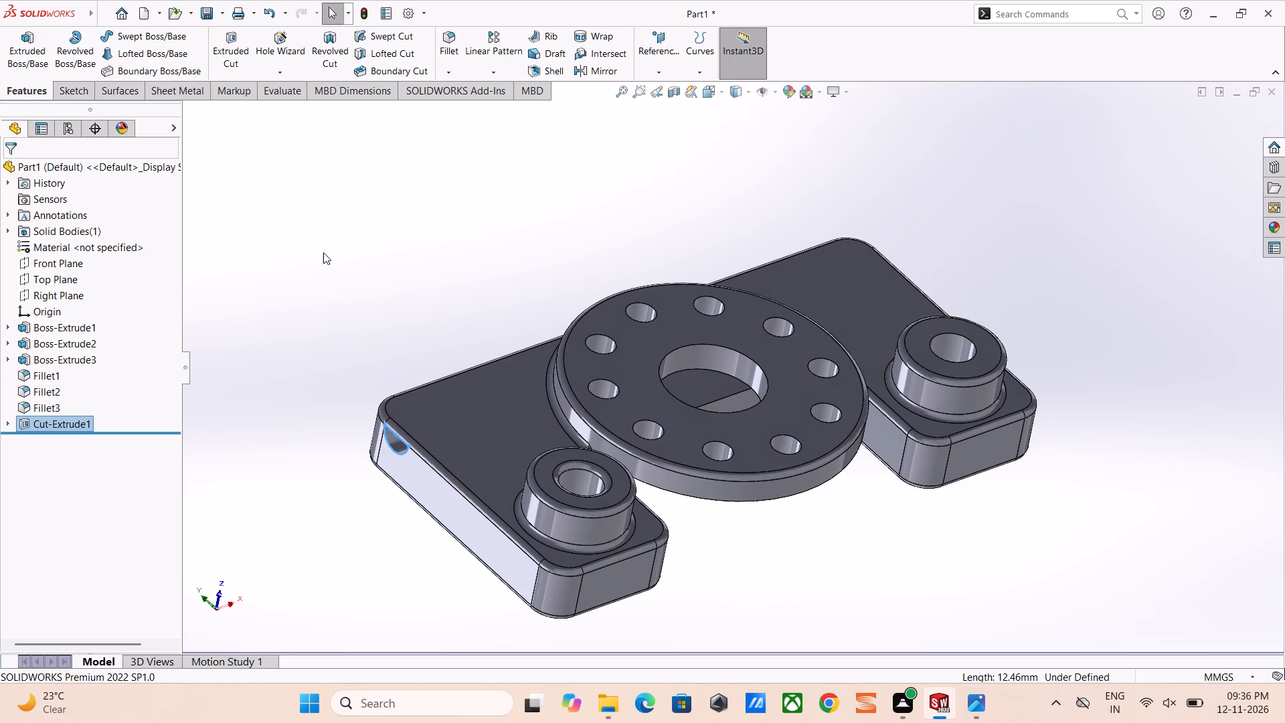
Reopen the semicircular cut's sketch and delete the straight line joining the arc's endpoints.
scroll(456, 510, down, 3)
scroll(410, 415, down, 3)
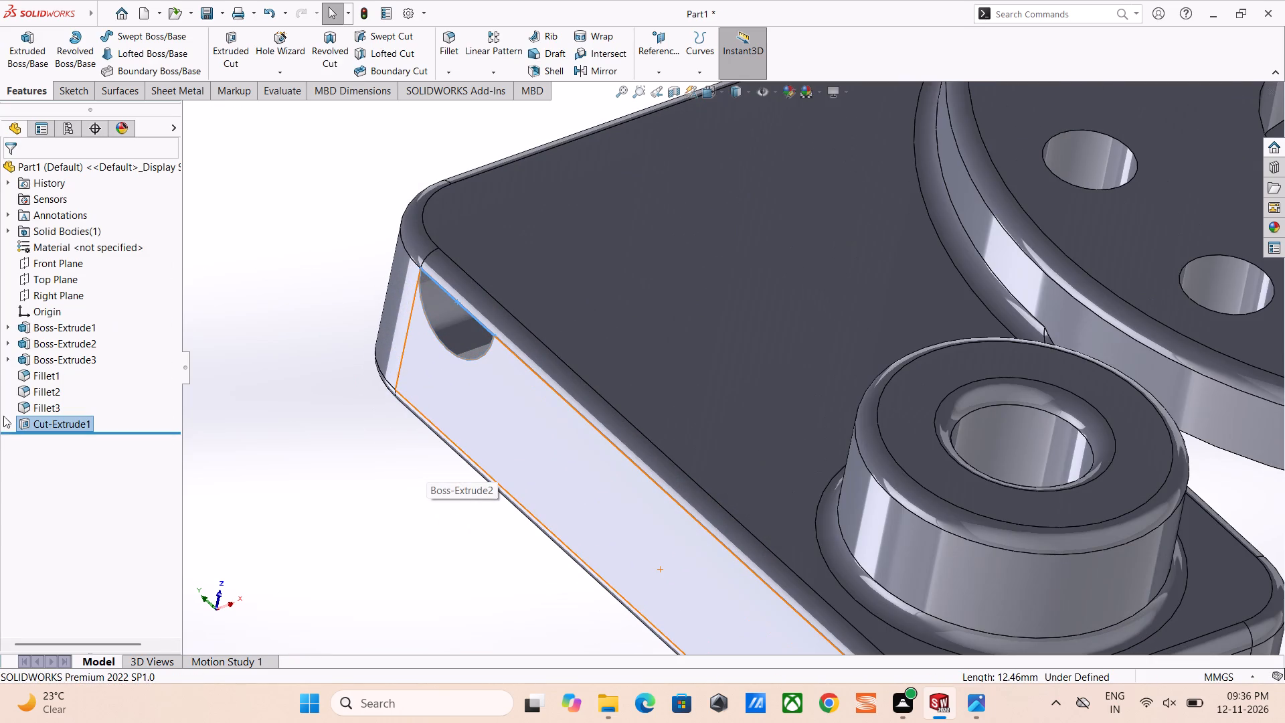
click(7, 422)
click(44, 435)
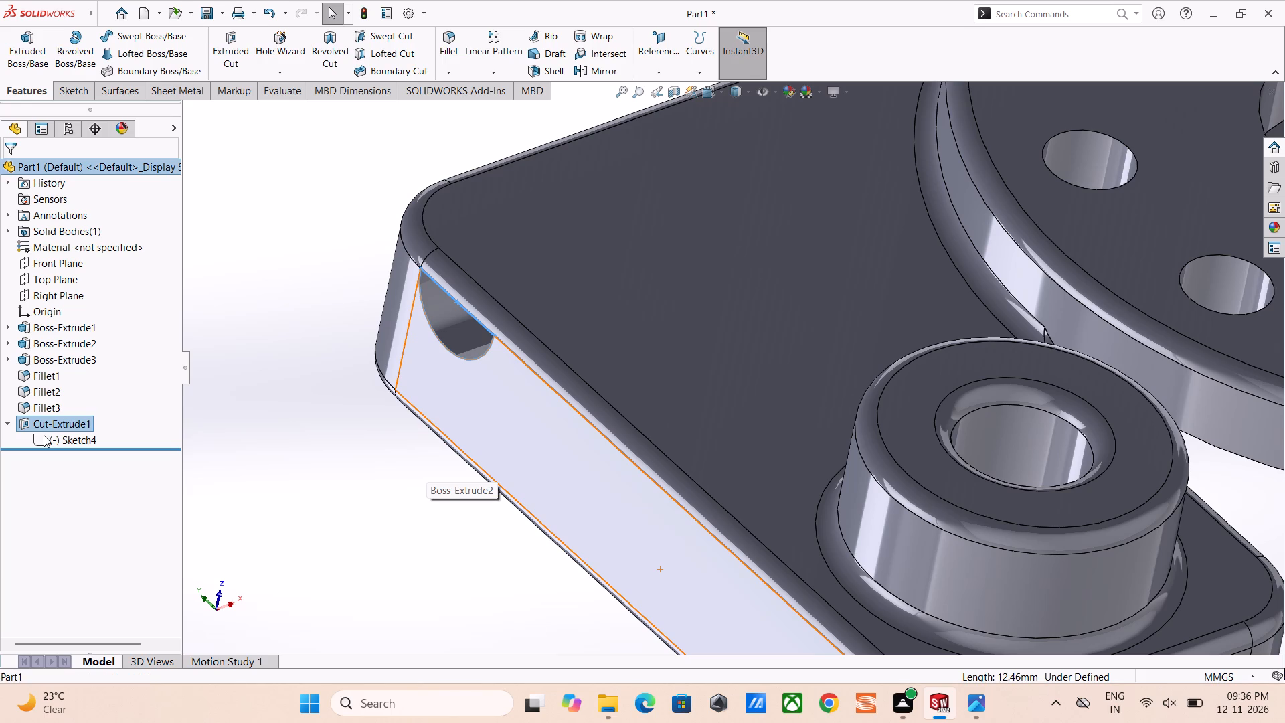
click(59, 394)
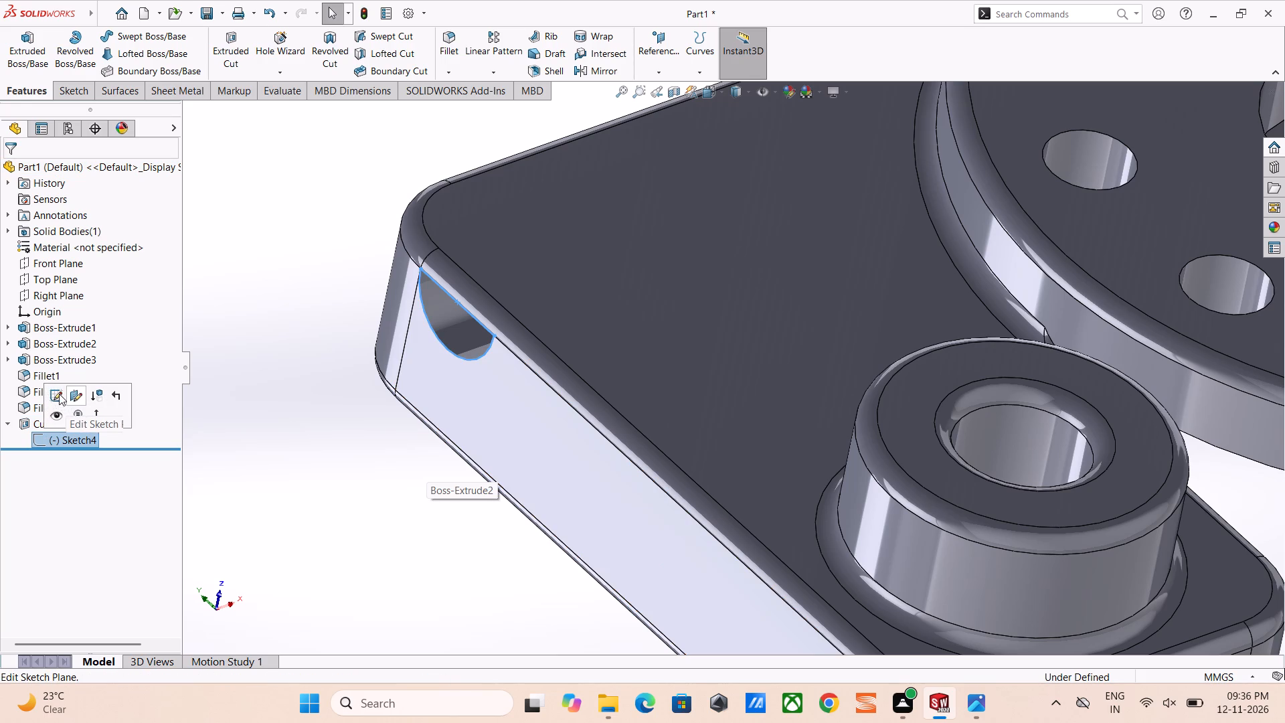
scroll(784, 194, down, 7)
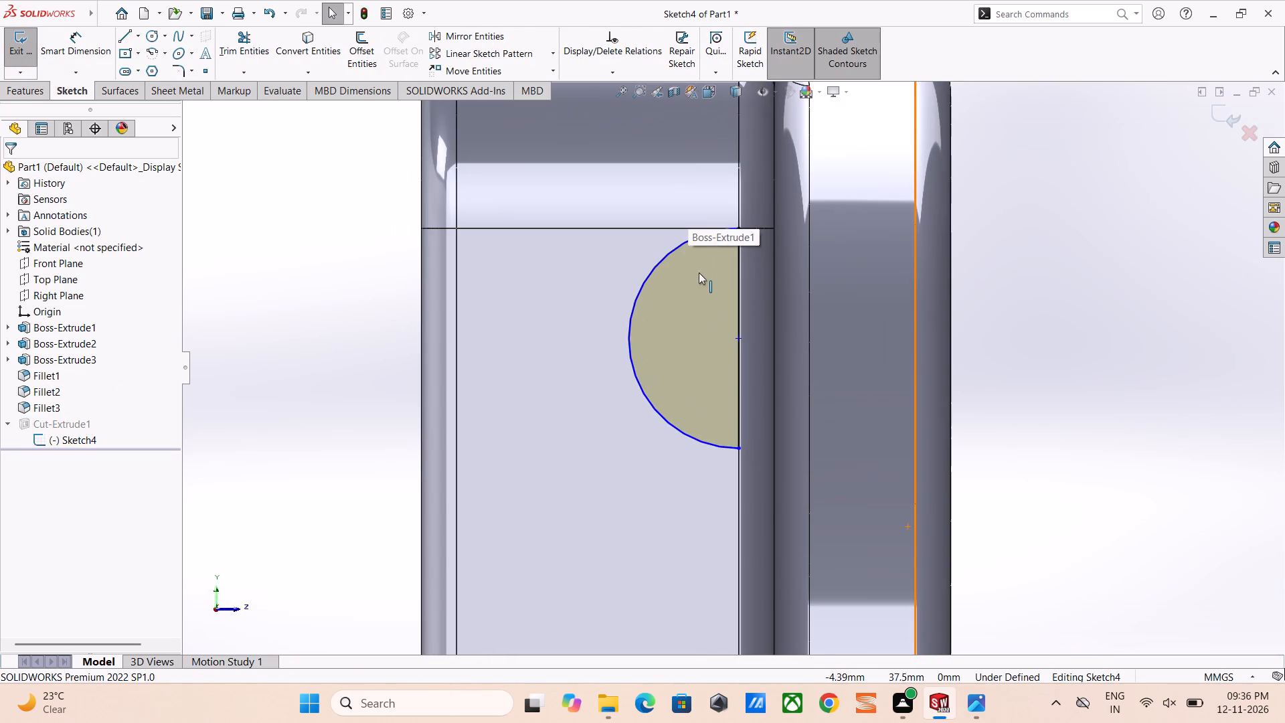
click(738, 275)
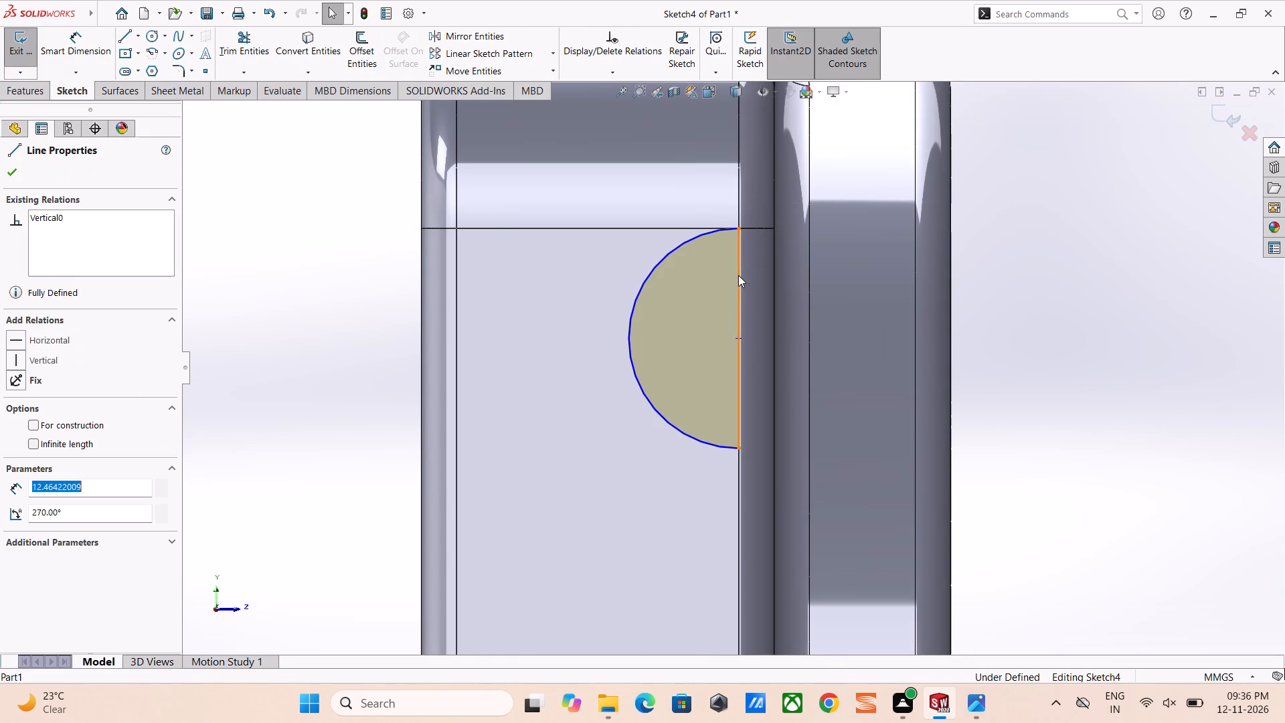
key(Delete)
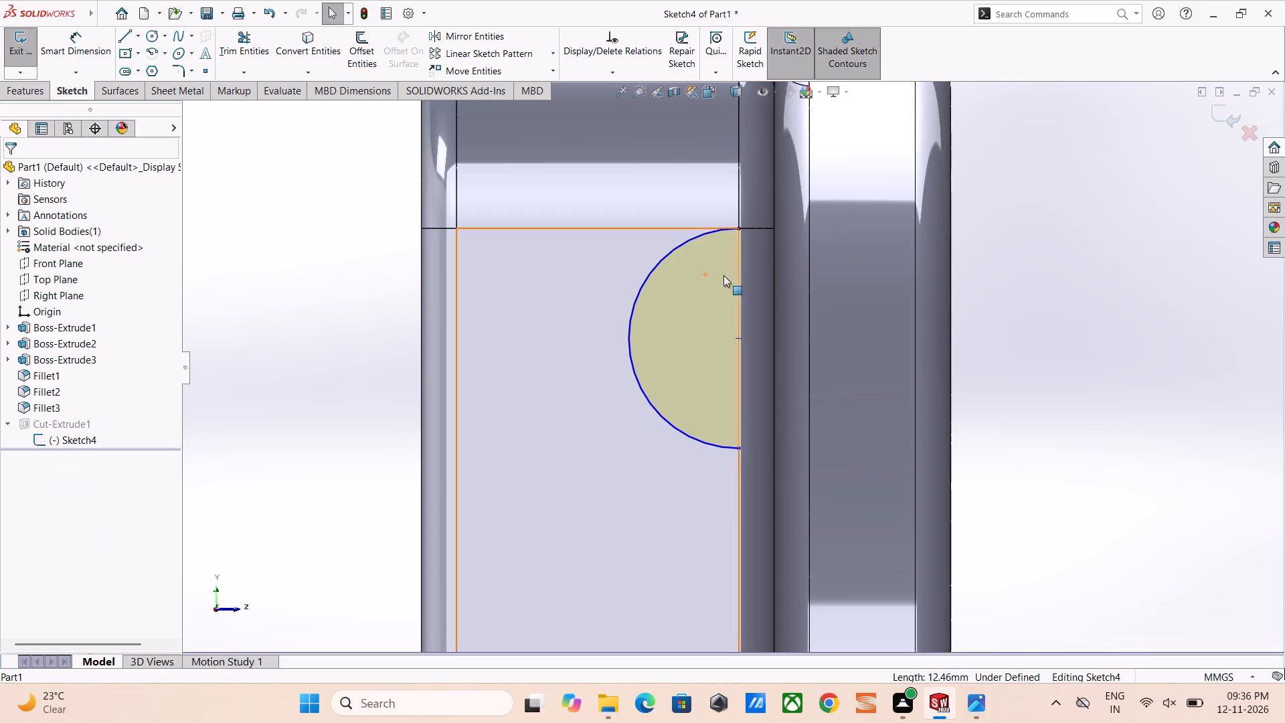
click(369, 118)
Close the arc with three lines offset about 0.86 mm toward the boss side, the vertical one about 12.46 mm long, and exit the sketch.
click(120, 36)
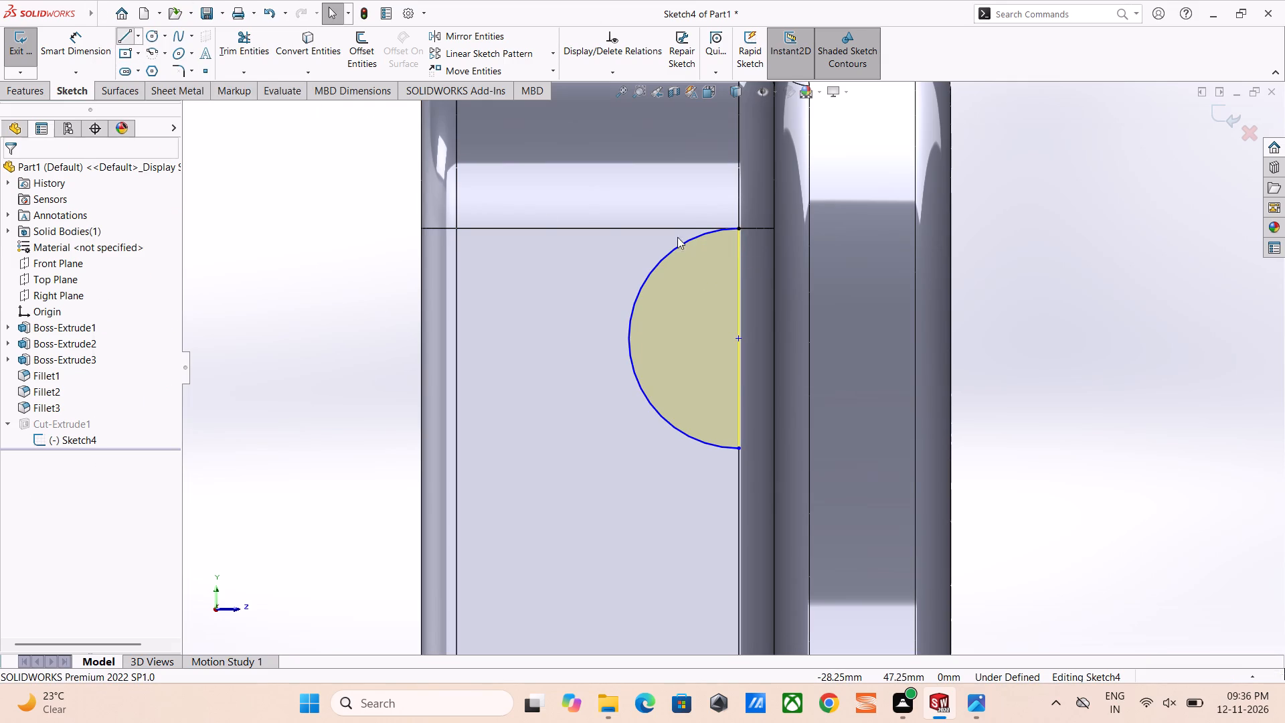
scroll(733, 221, down, 5)
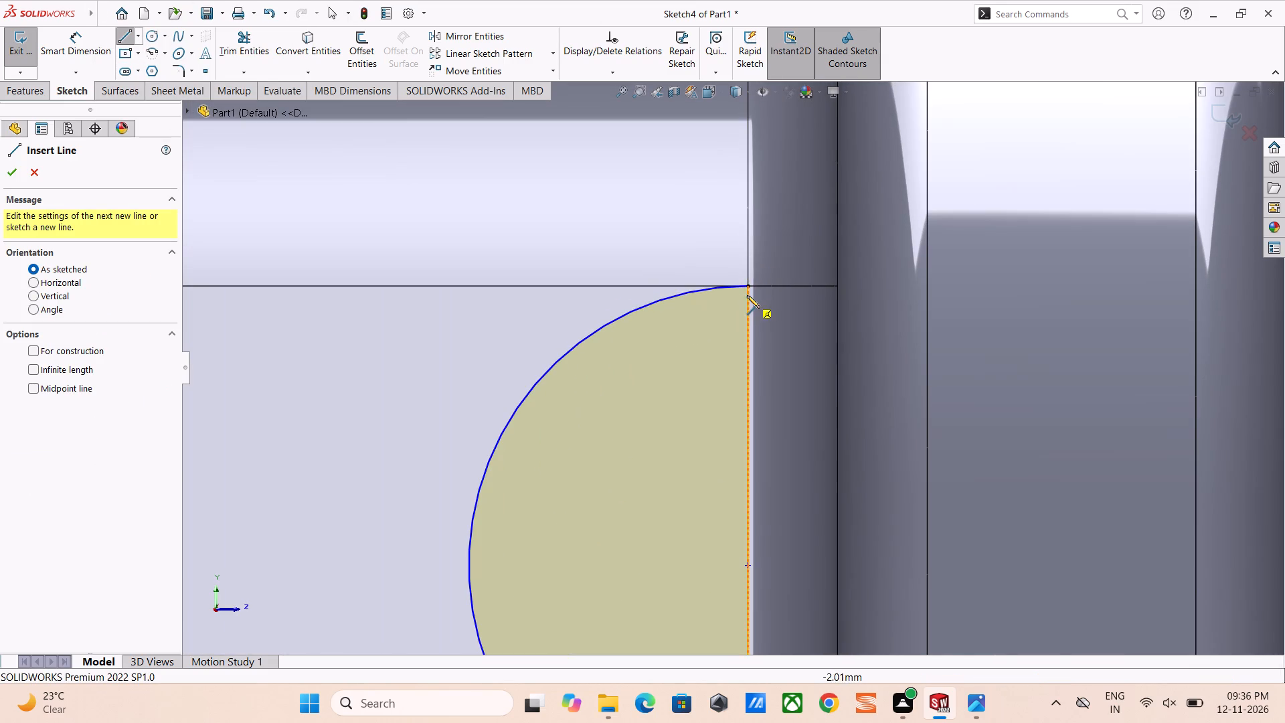
click(747, 285)
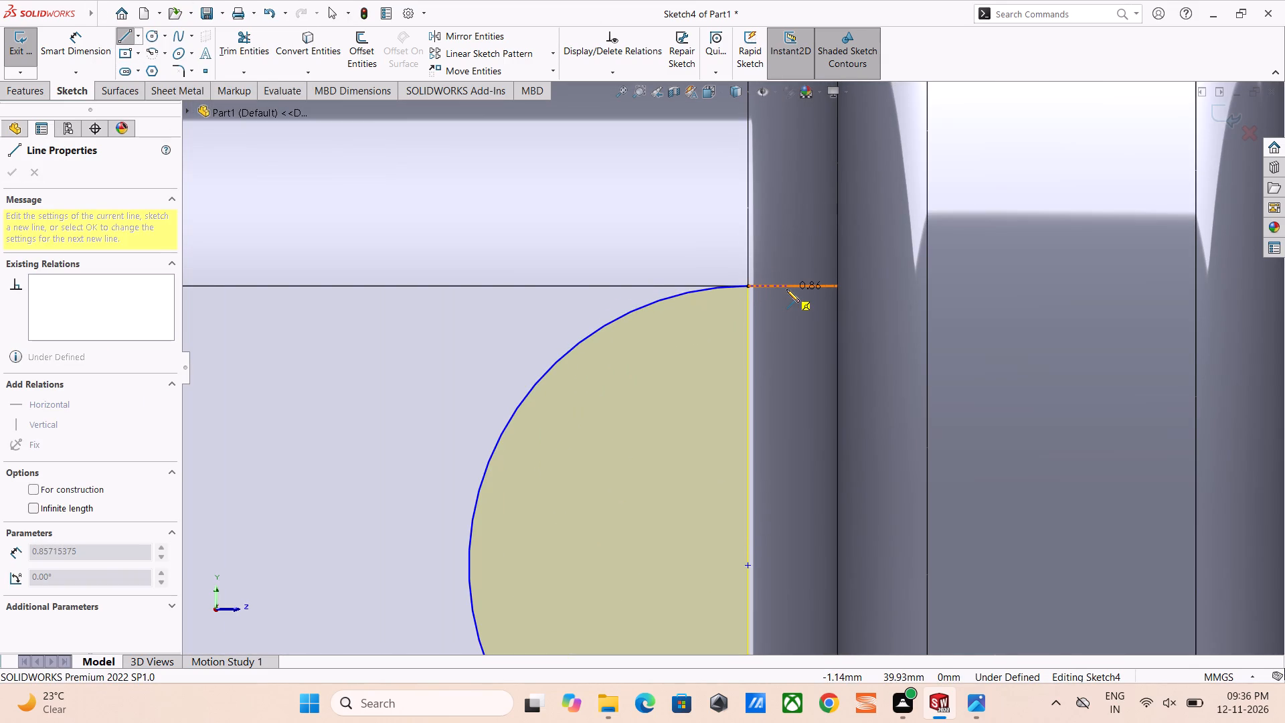
click(786, 289)
scroll(770, 392, up, 4)
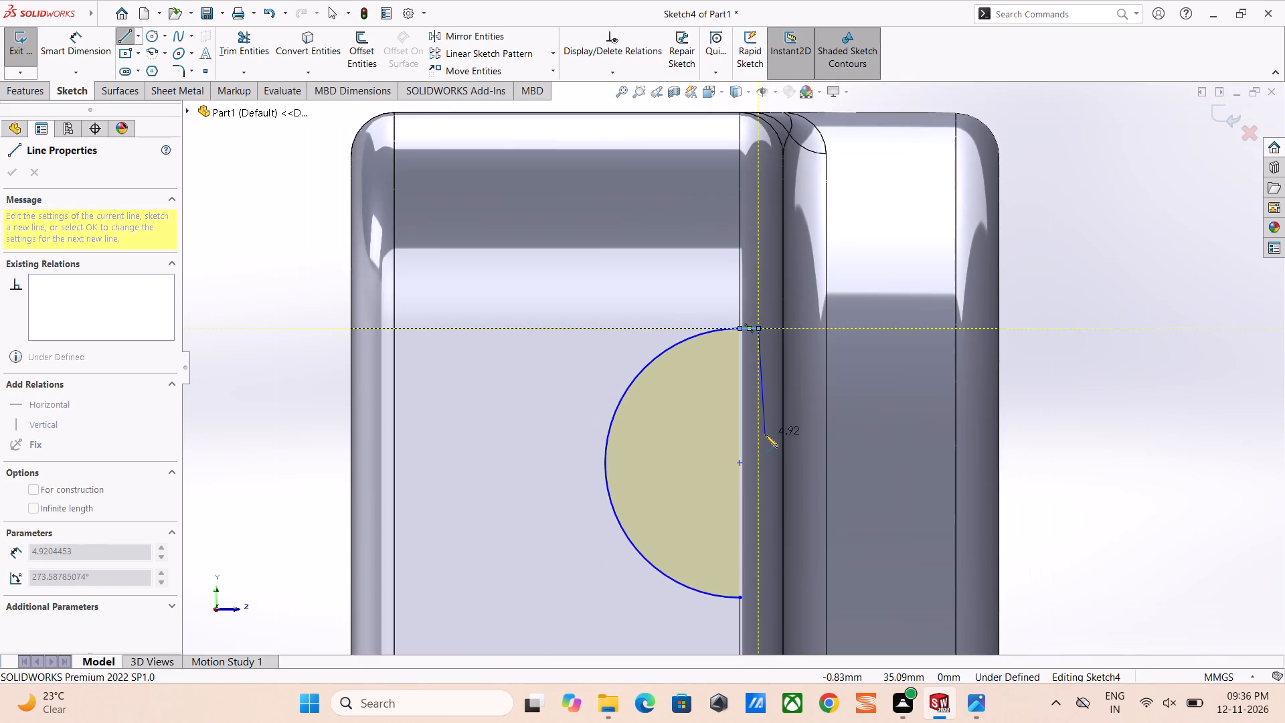
scroll(764, 435, up, 2)
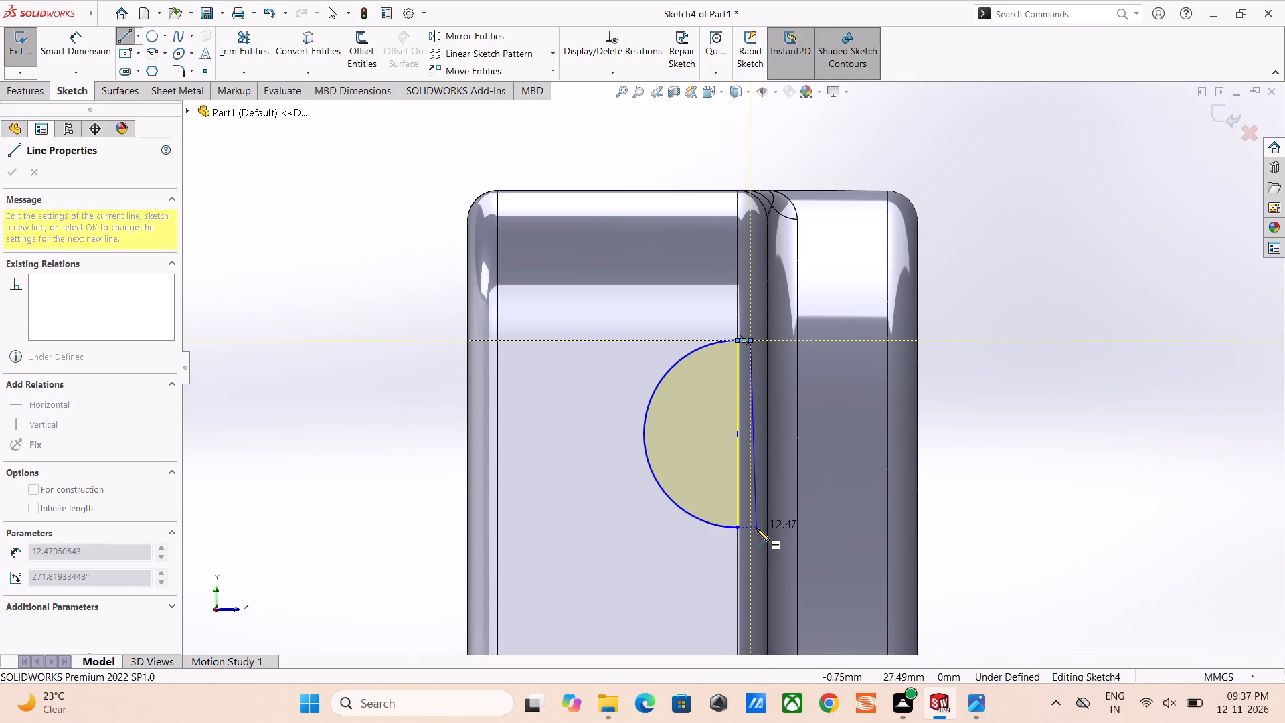
click(754, 530)
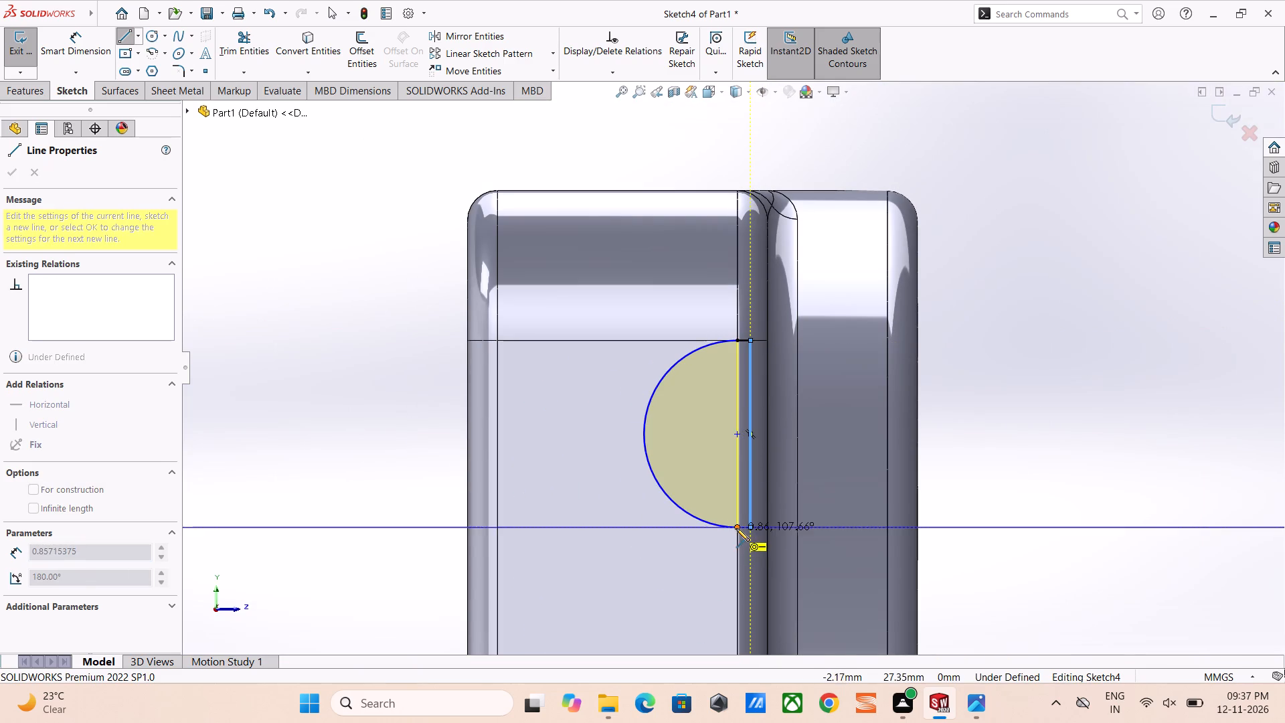
click(737, 527)
scroll(737, 527, down, 2)
key(Escape)
scroll(748, 482, up, 4)
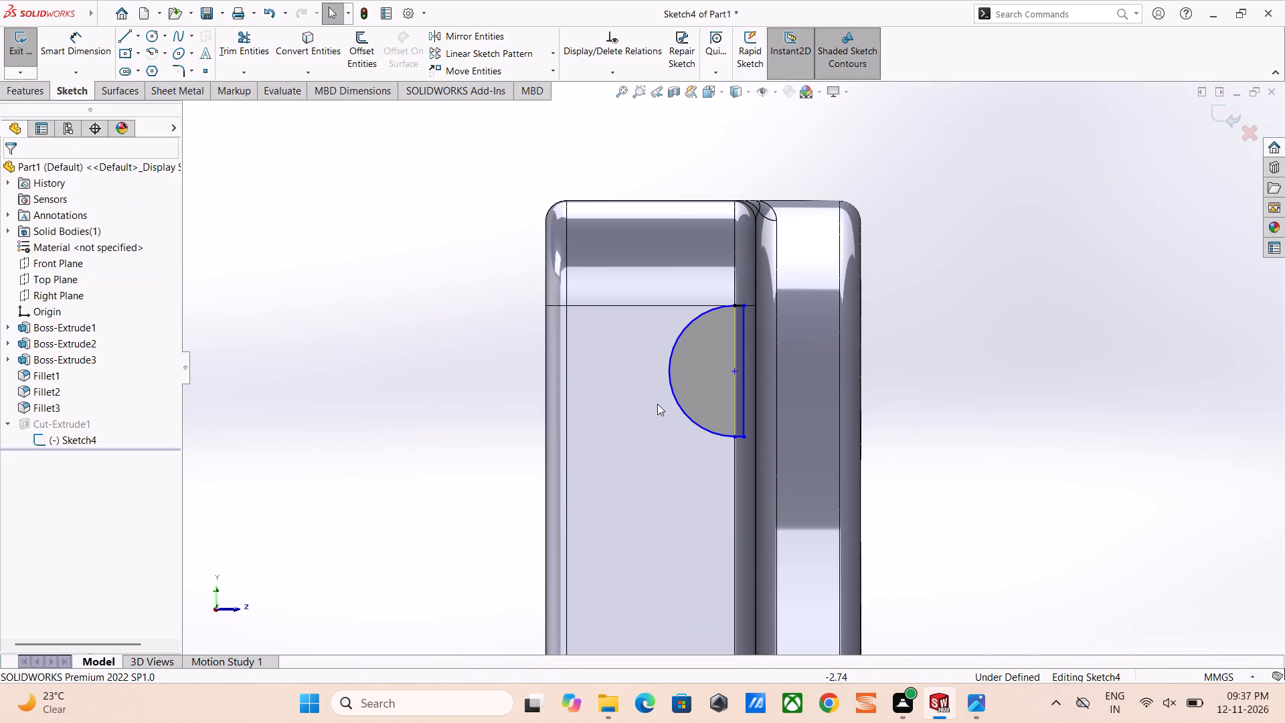
click(18, 58)
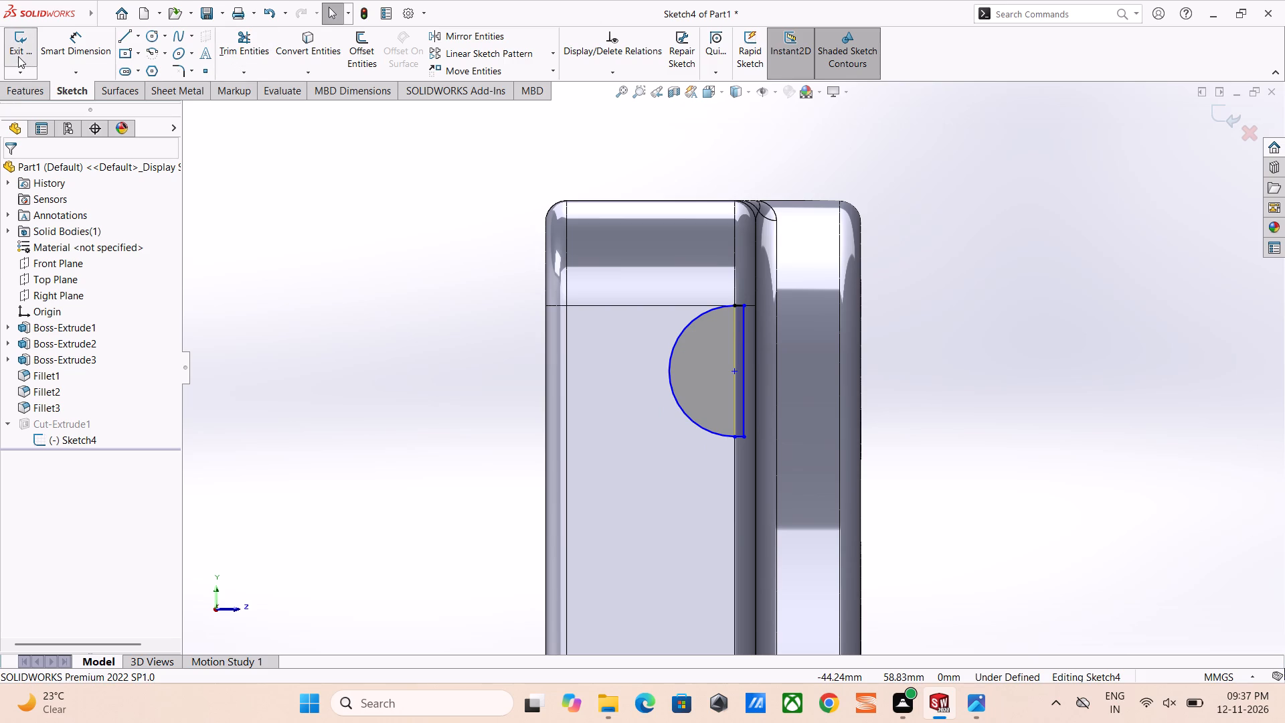
Reopen the cut's sketch, move the profile's vertical line outward well past the plate's filleted boss-side edge, and exit the sketch.
scroll(654, 230, up, 3)
middle_drag(646, 241, 544, 223)
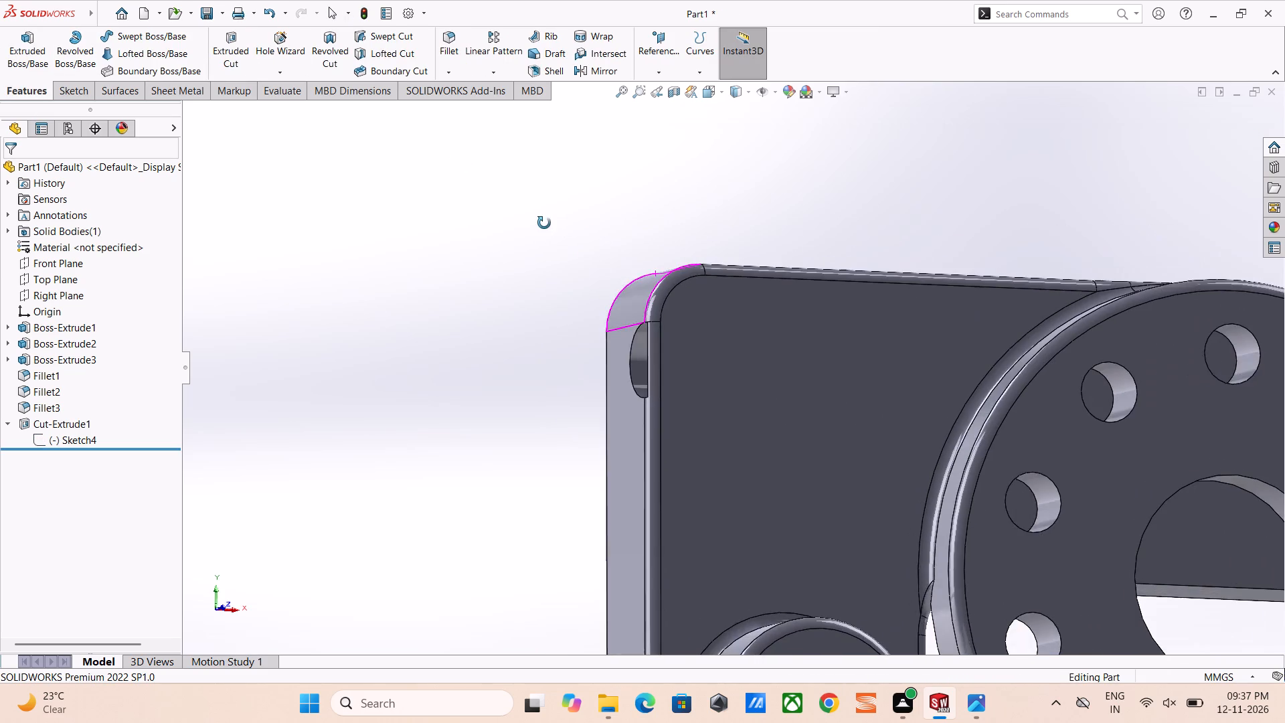
middle_drag(544, 223, 672, 259)
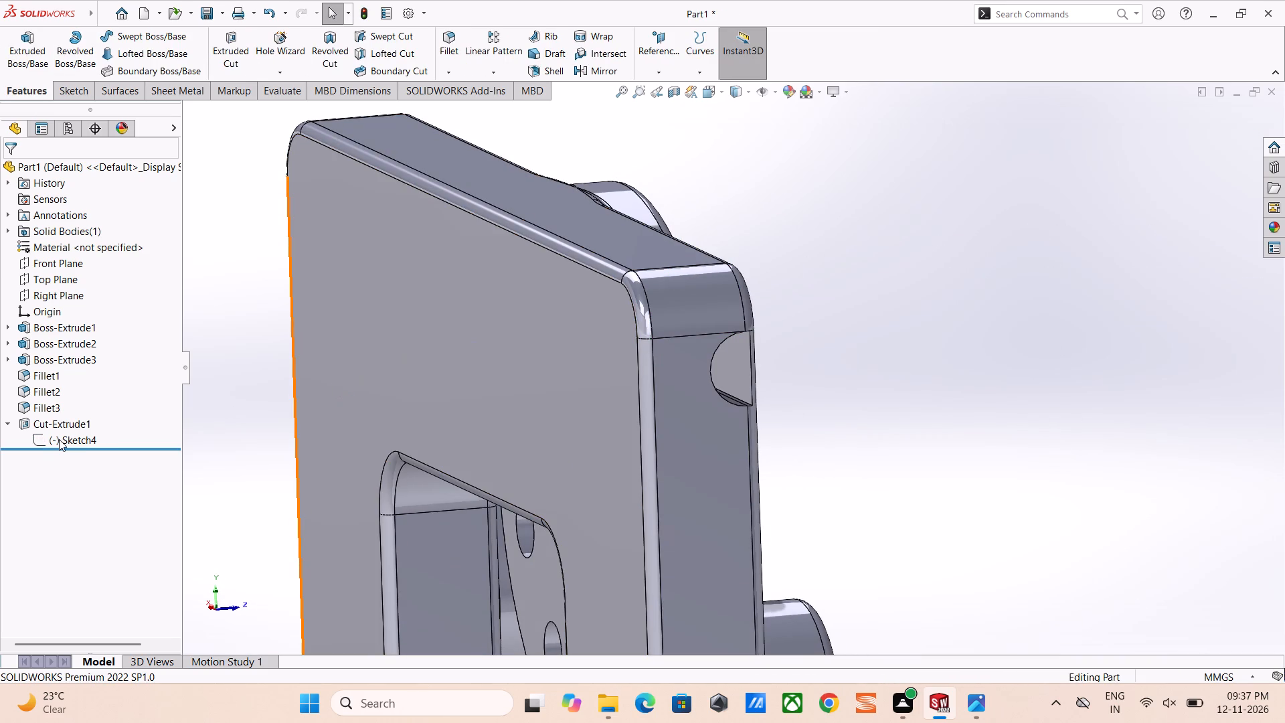
click(59, 439)
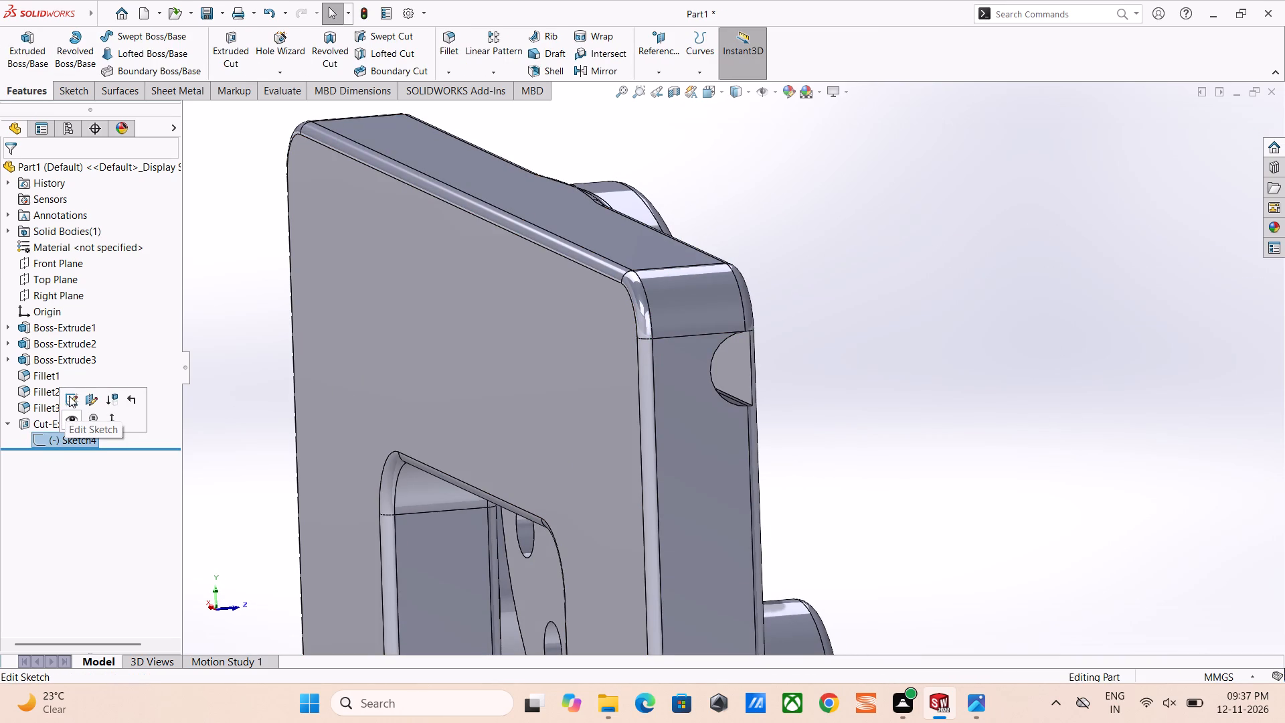
click(69, 395)
scroll(751, 209, down, 8)
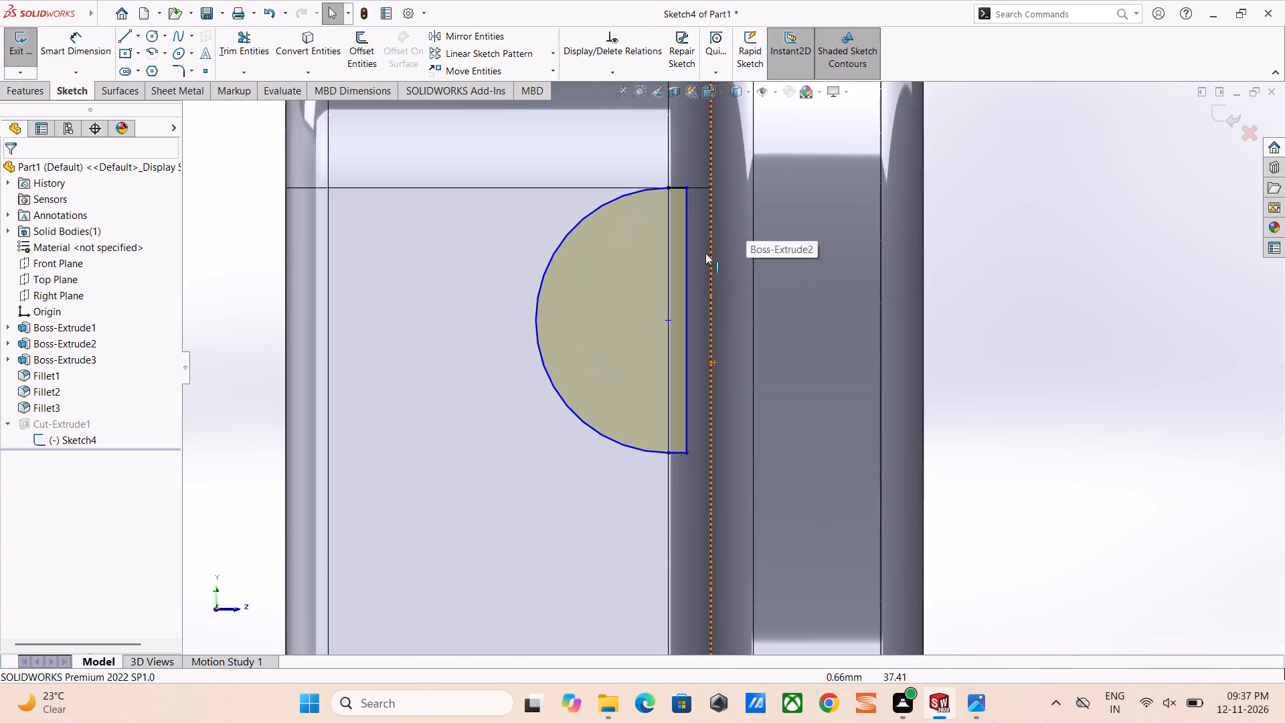
scroll(697, 261, up, 1)
middle_drag(697, 261, 651, 289)
scroll(738, 274, up, 4)
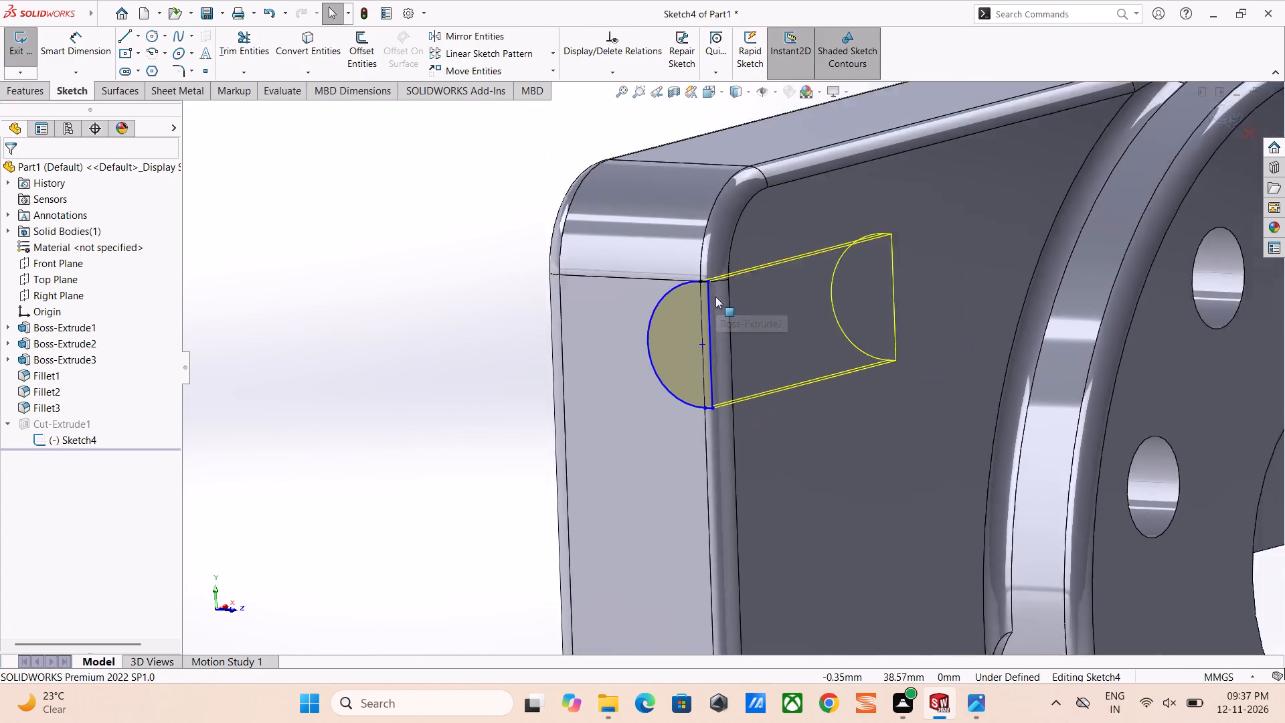
scroll(715, 297, up, 1)
scroll(718, 313, down, 3)
drag(715, 353, 767, 357)
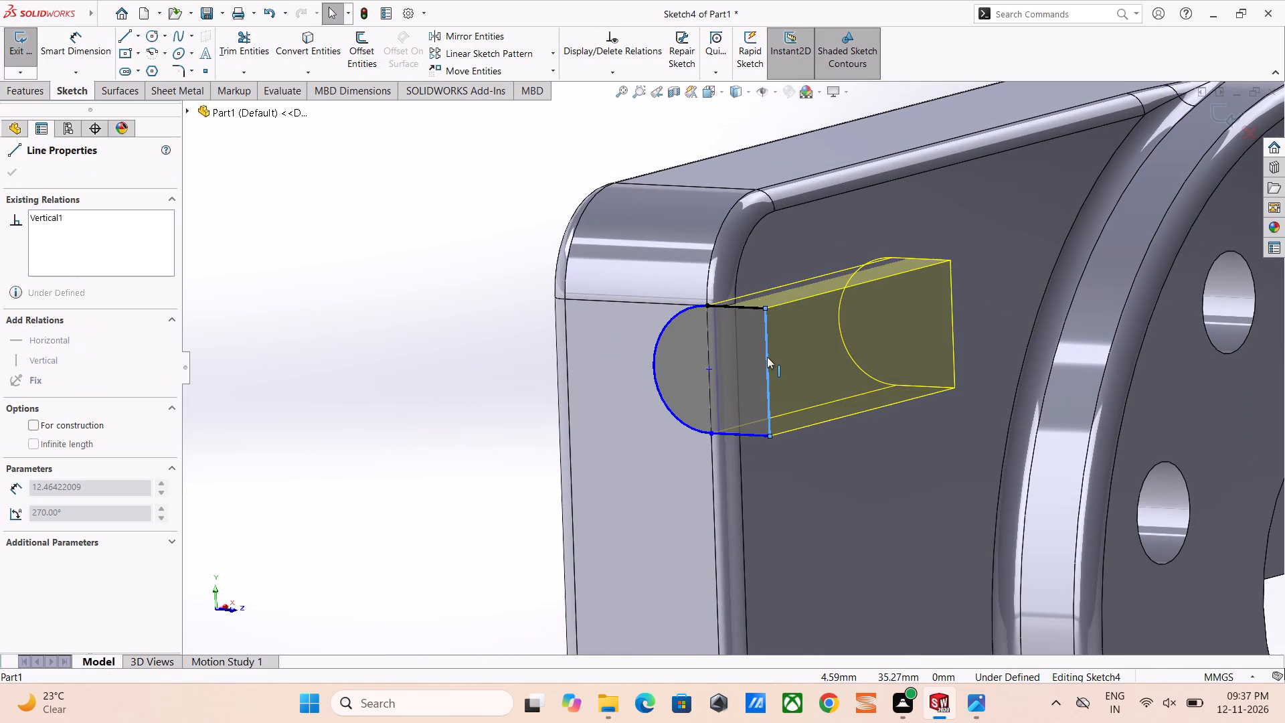
drag(767, 357, 766, 357)
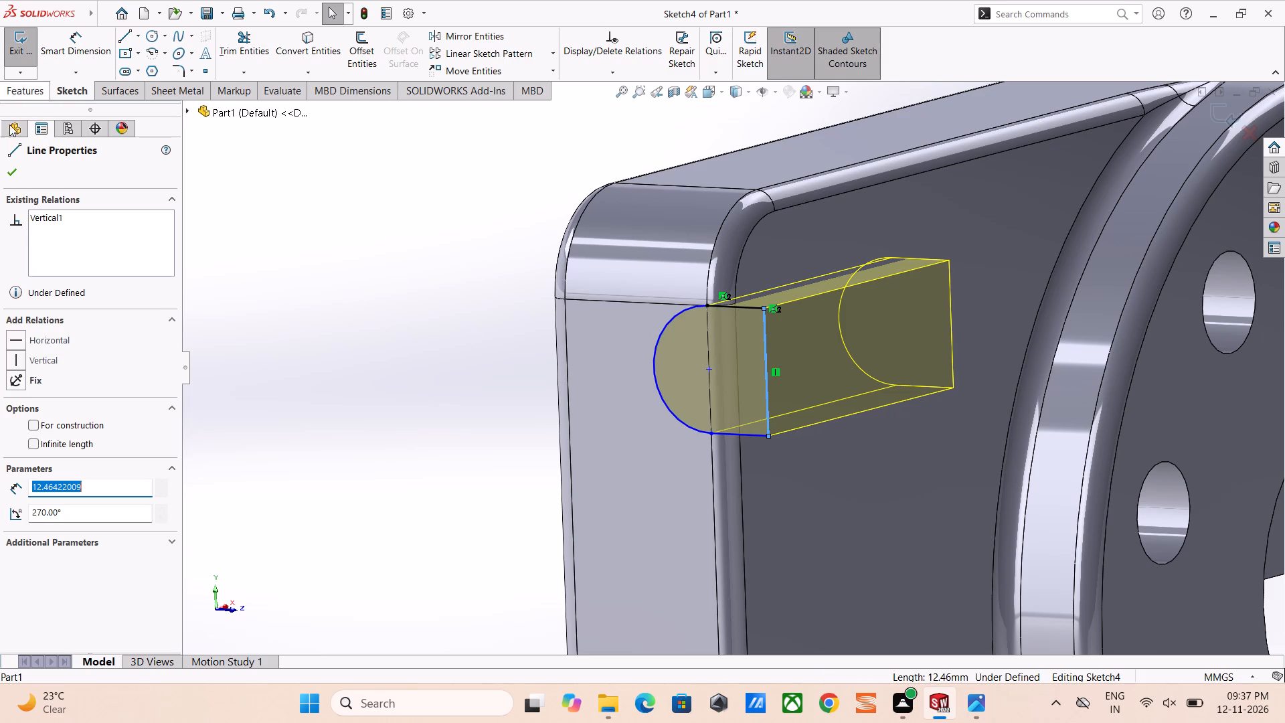
click(14, 166)
scroll(536, 234, up, 1)
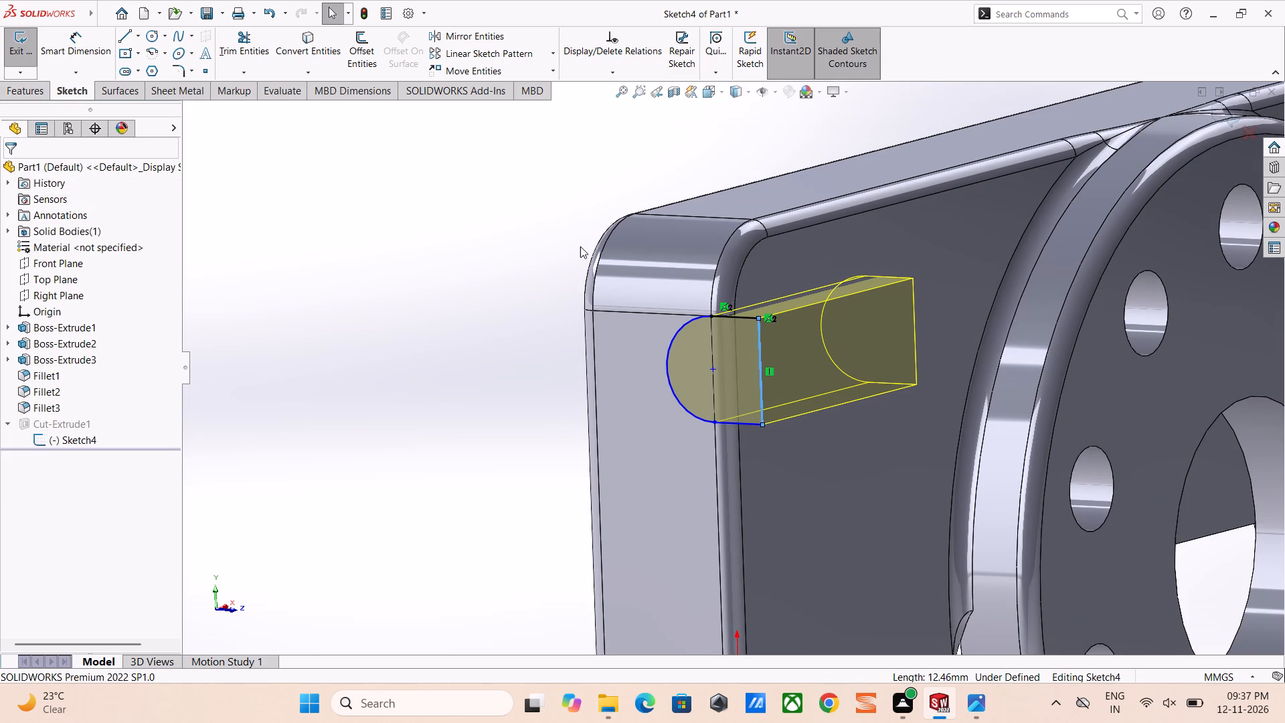
click(13, 52)
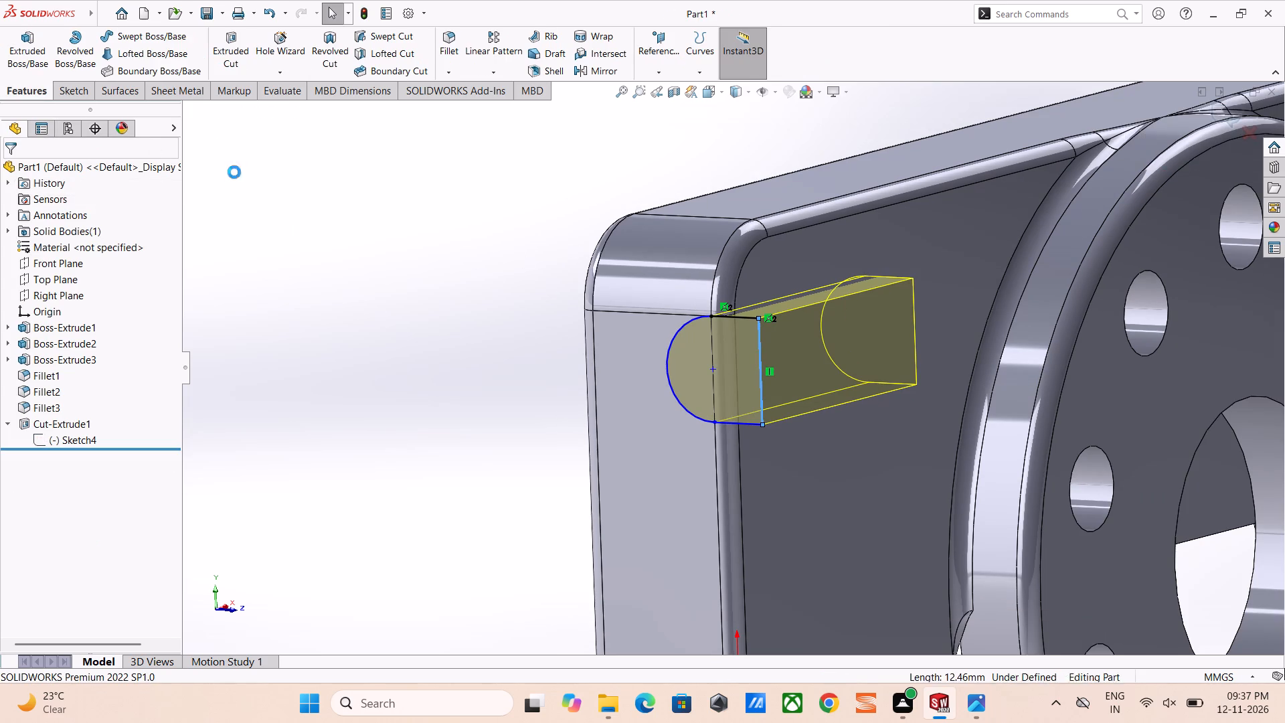
Mirror the semicircular end-face cut about the Right Plane to the plate's opposite end.
middle_drag(548, 245, 489, 170)
scroll(489, 173, up, 5)
scroll(815, 427, down, 1)
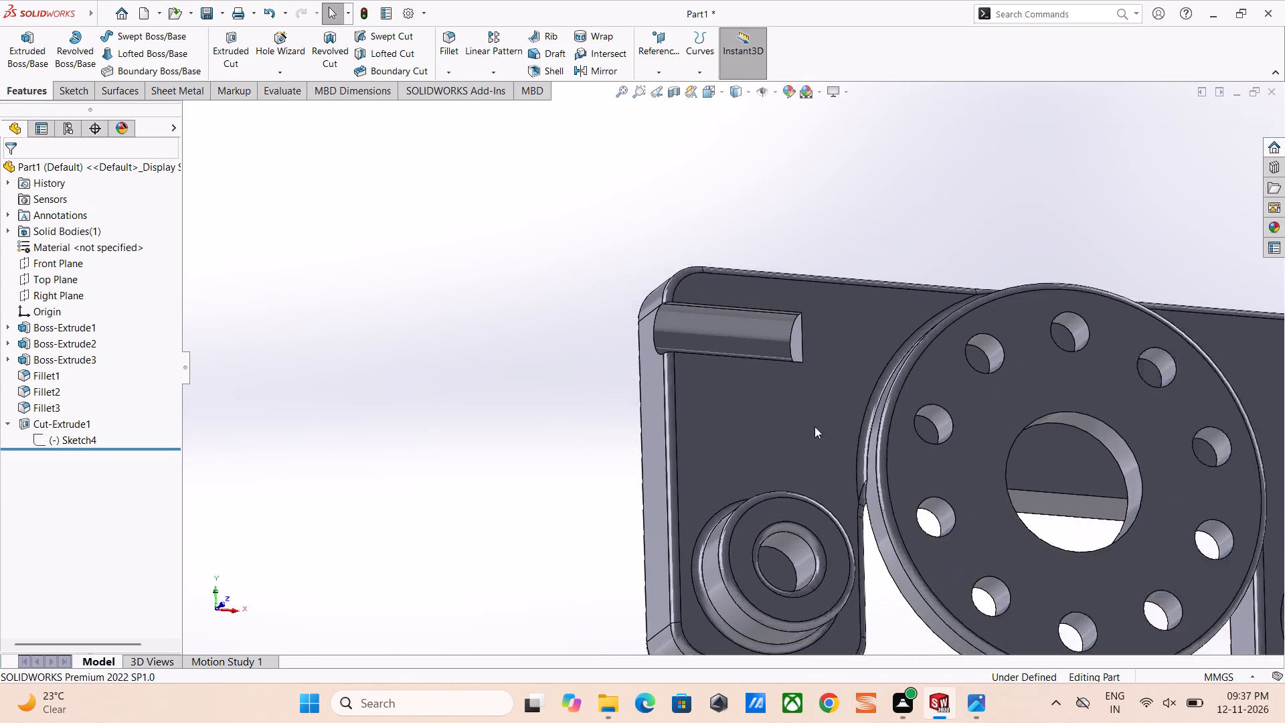
scroll(815, 426, down, 1)
scroll(803, 414, up, 7)
scroll(864, 381, down, 5)
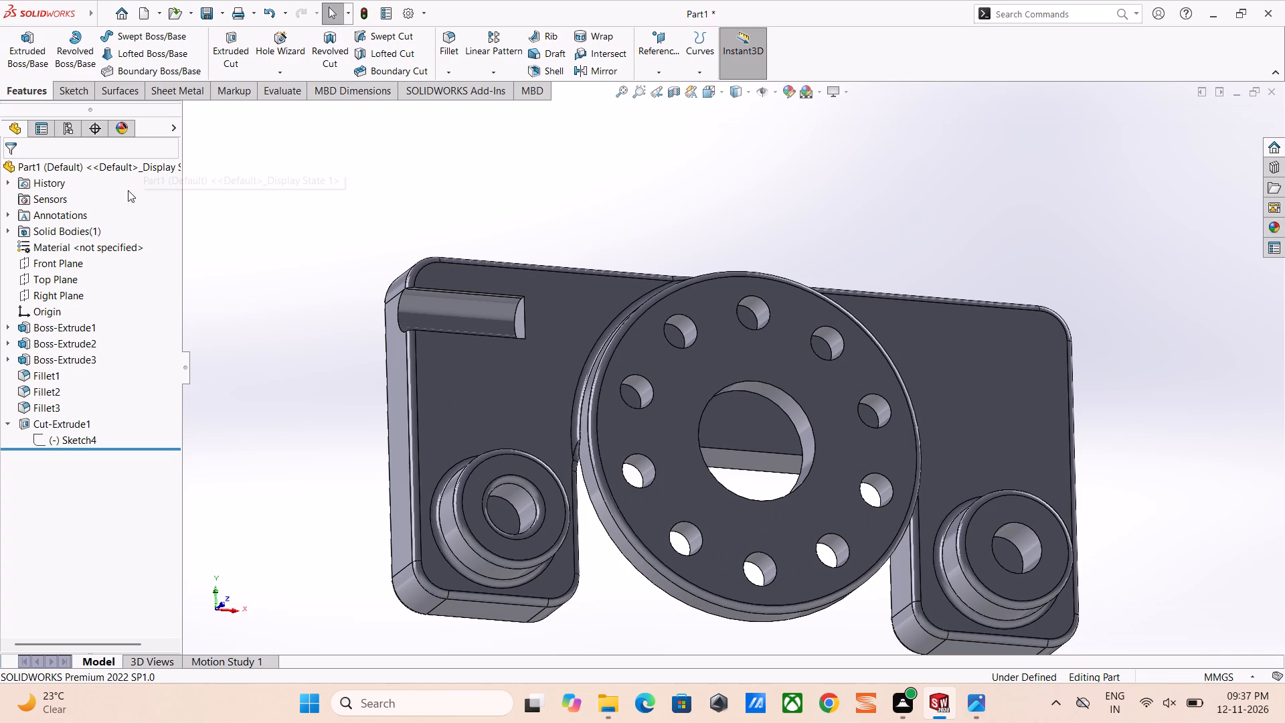
click(35, 272)
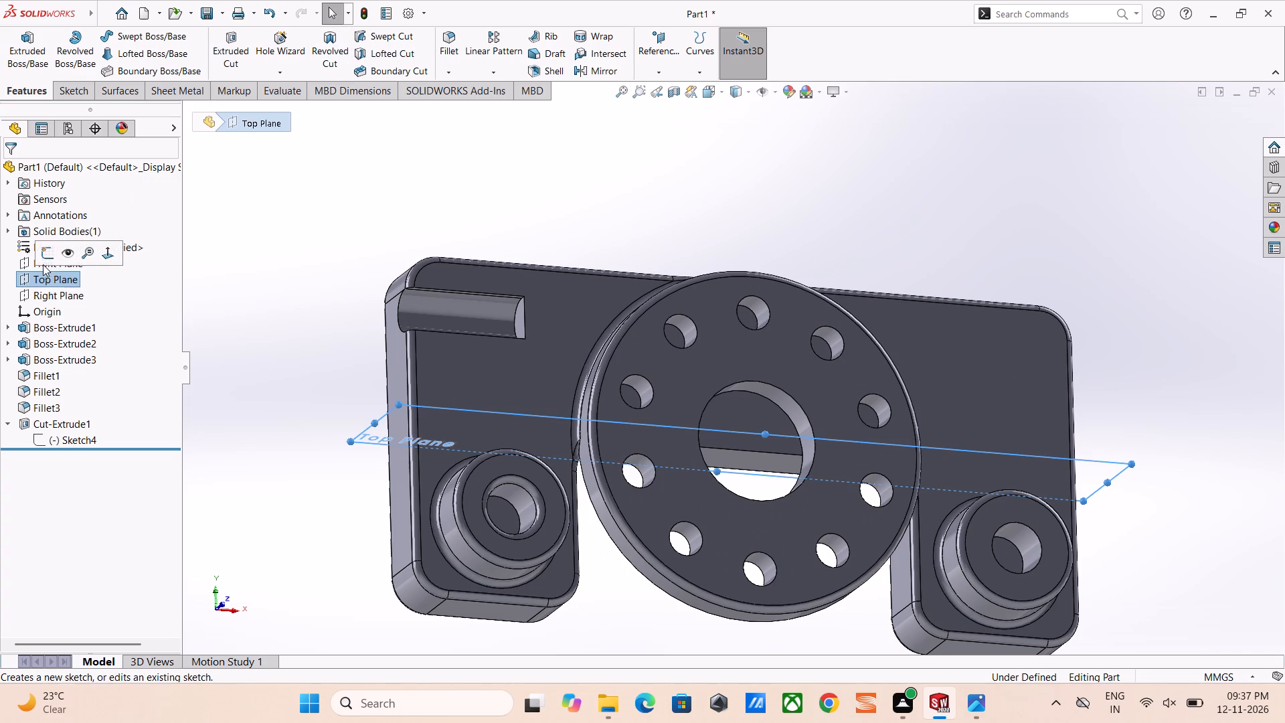
click(33, 269)
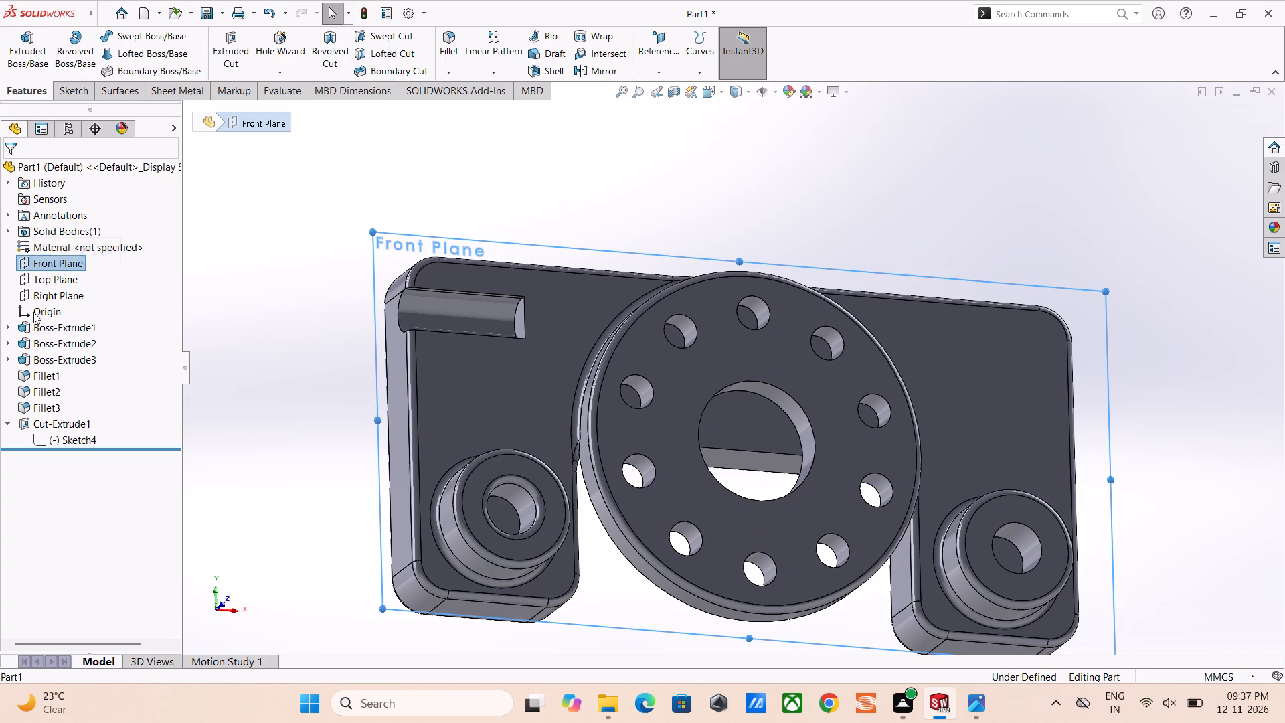
click(41, 292)
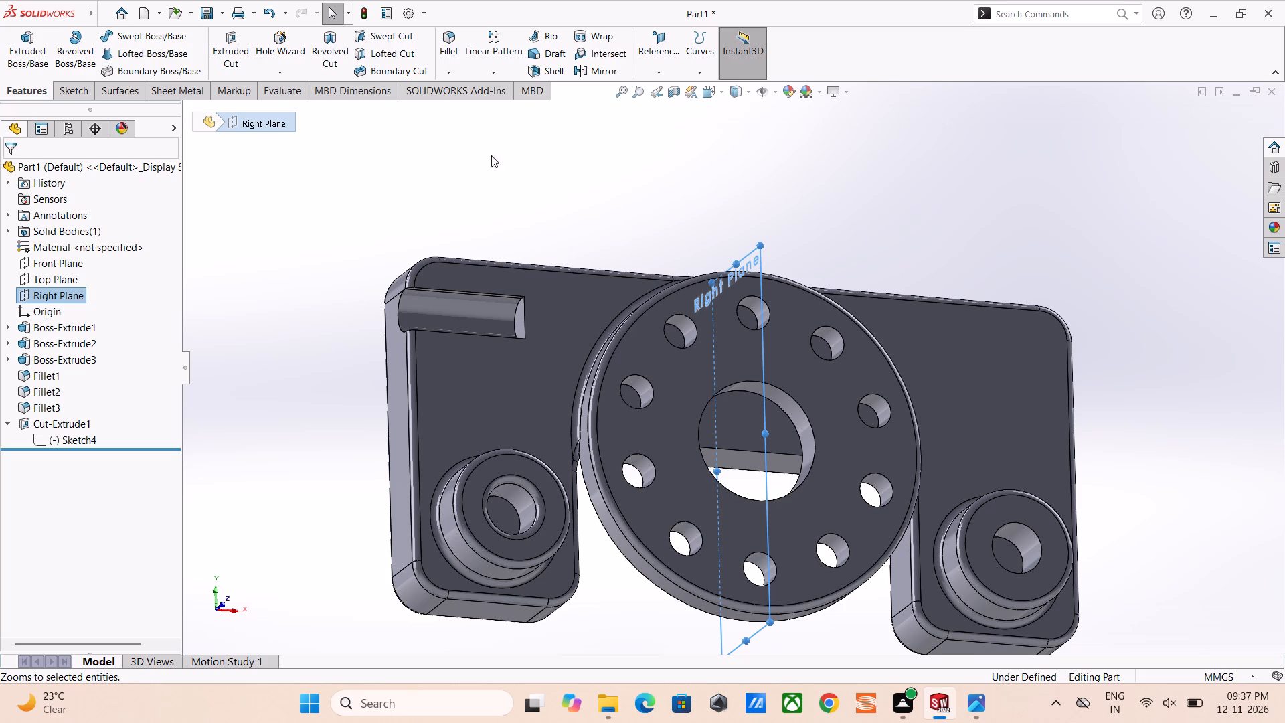
click(517, 69)
click(492, 117)
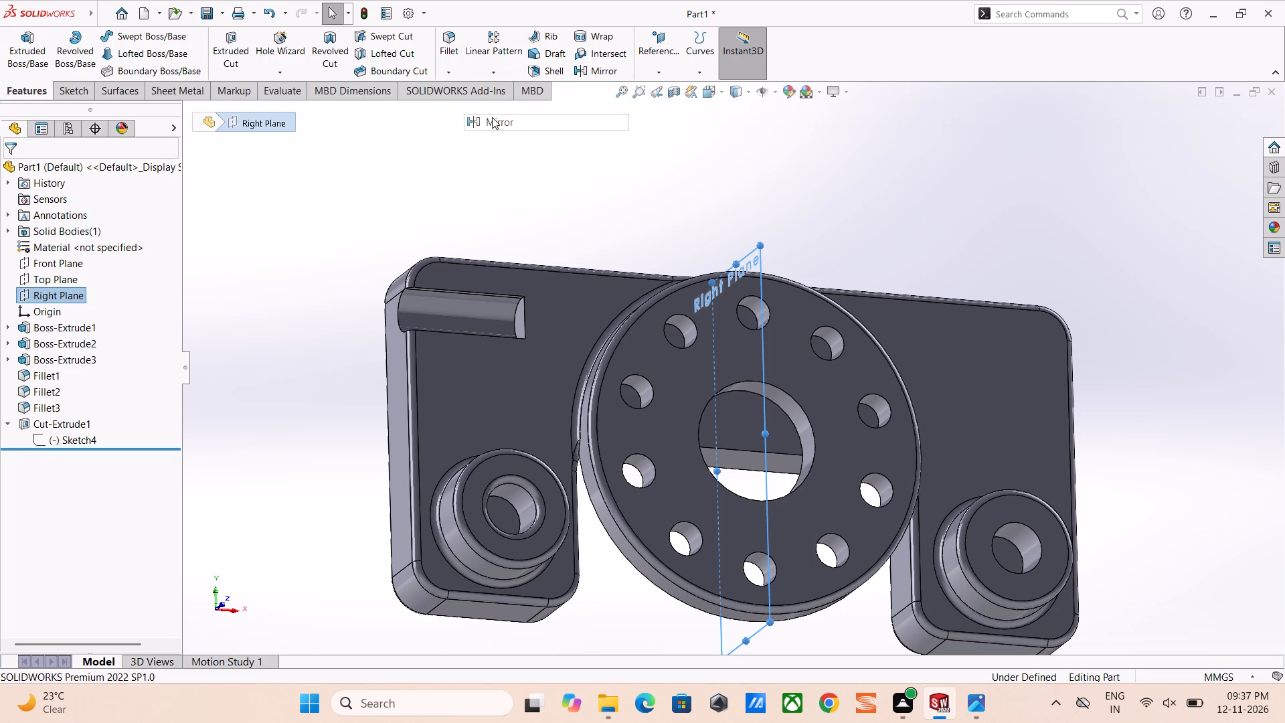
click(111, 408)
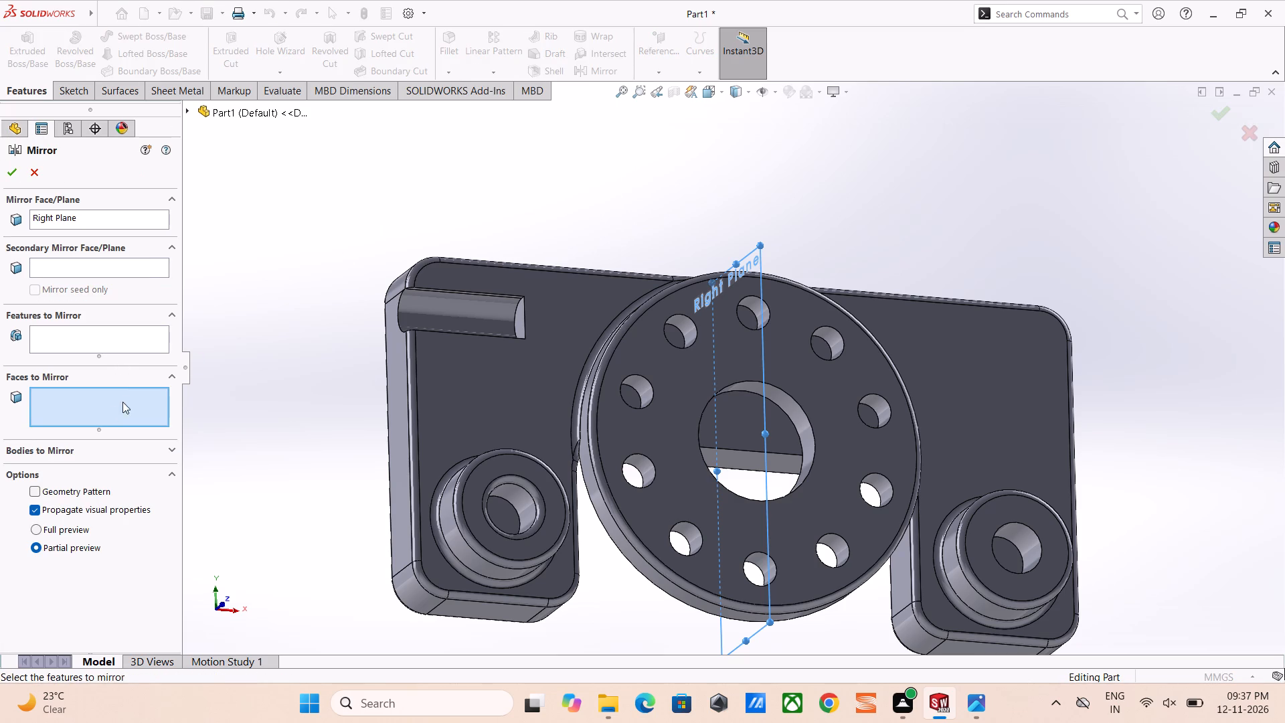
click(137, 339)
click(487, 313)
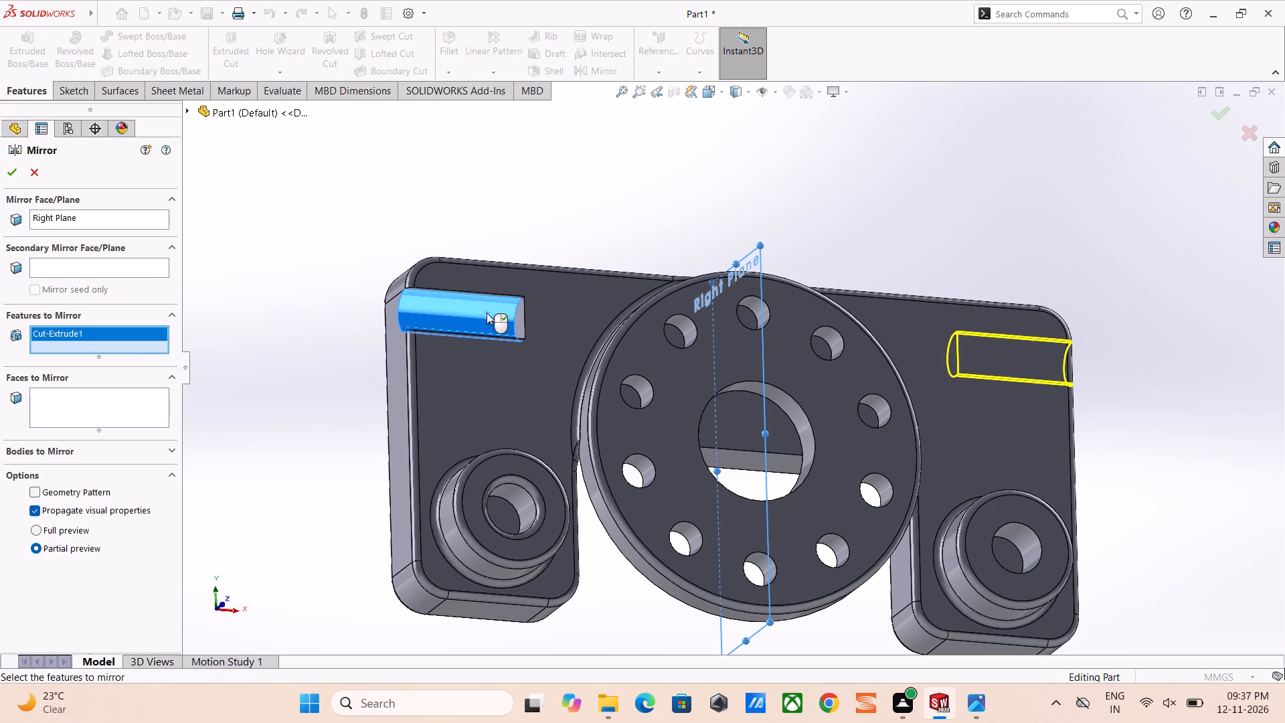
click(19, 174)
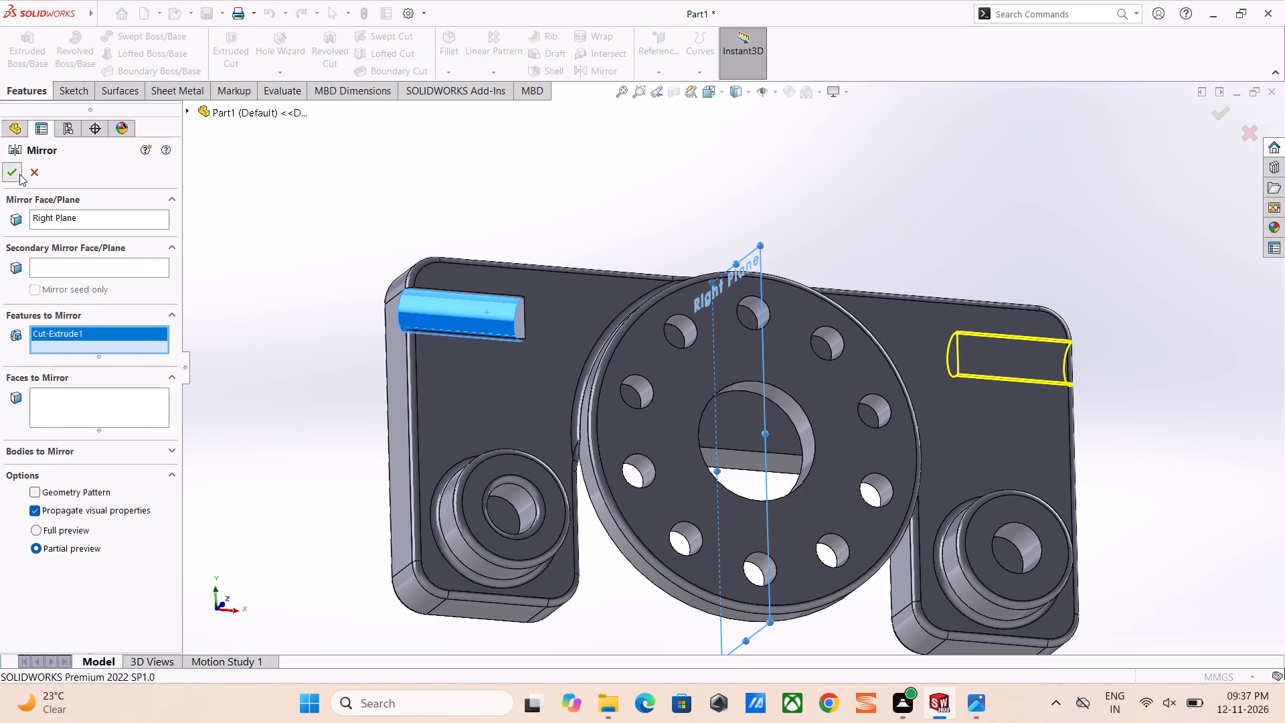
Reopen the original semicircular cut's sketch, dimension its arc to a 10 mm radius, and exit the sketch.
scroll(417, 211, up, 2)
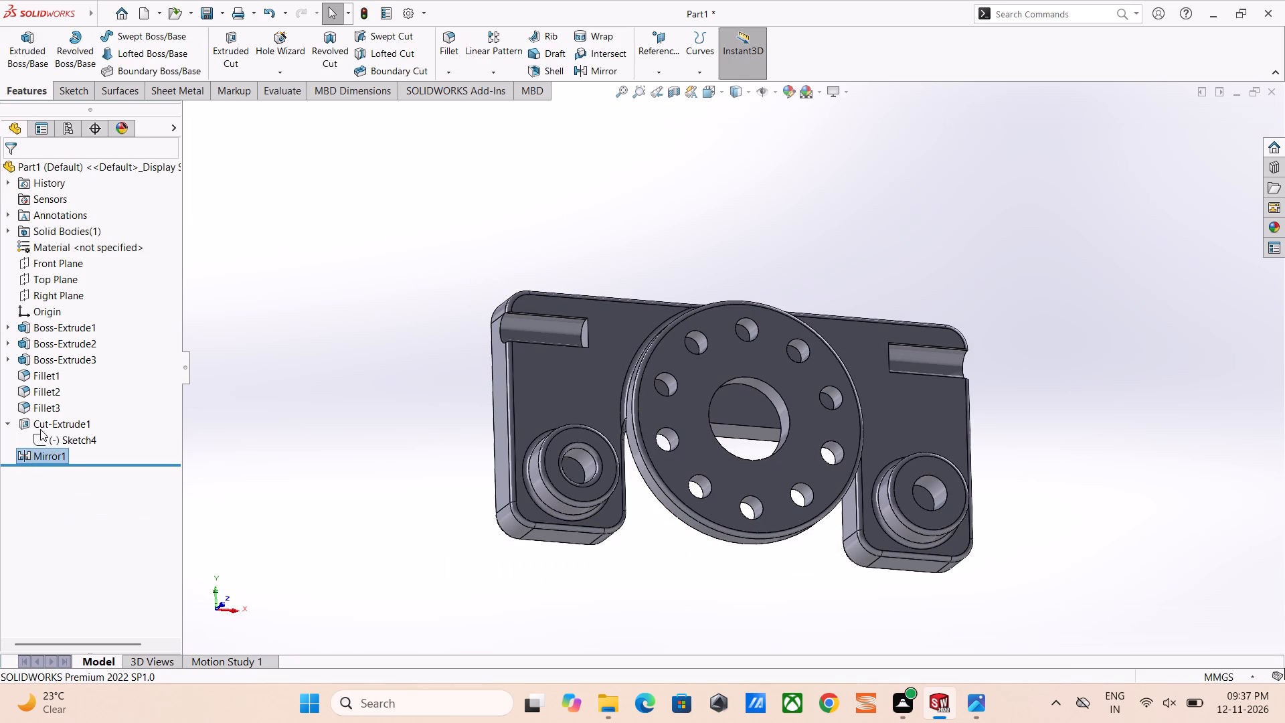
click(40, 436)
click(50, 394)
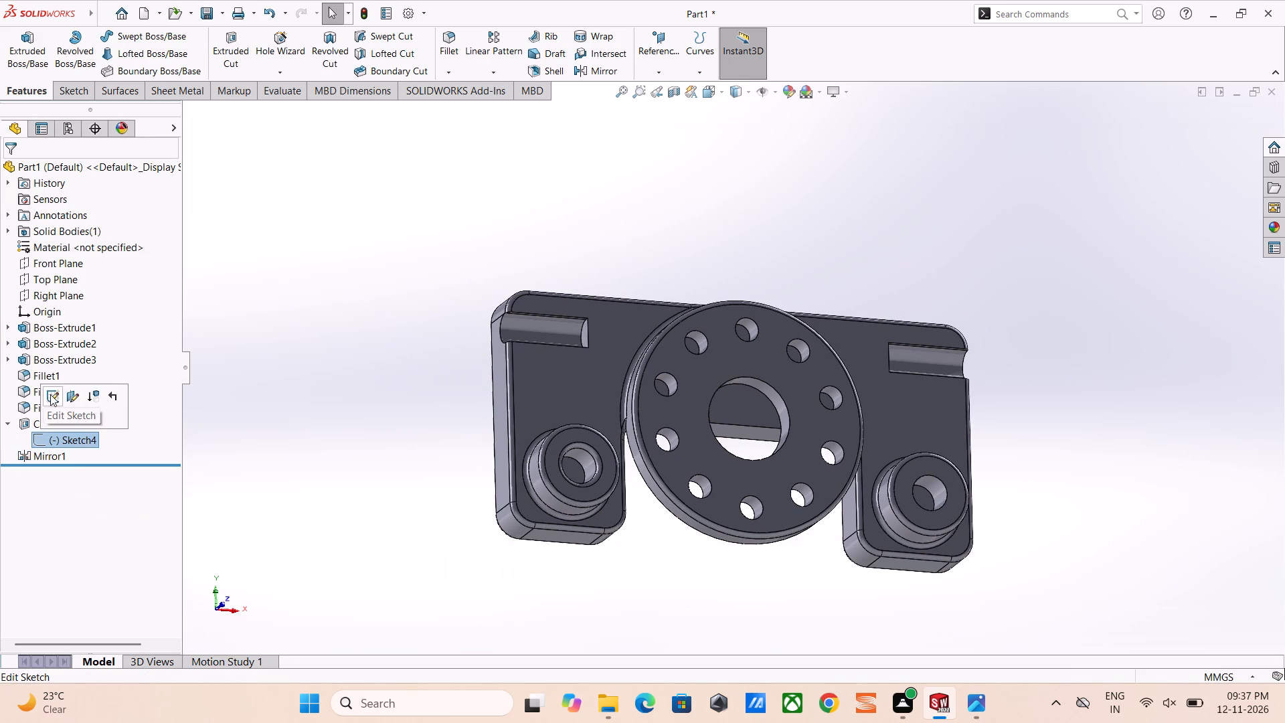
scroll(330, 343, down, 1)
scroll(798, 321, down, 1)
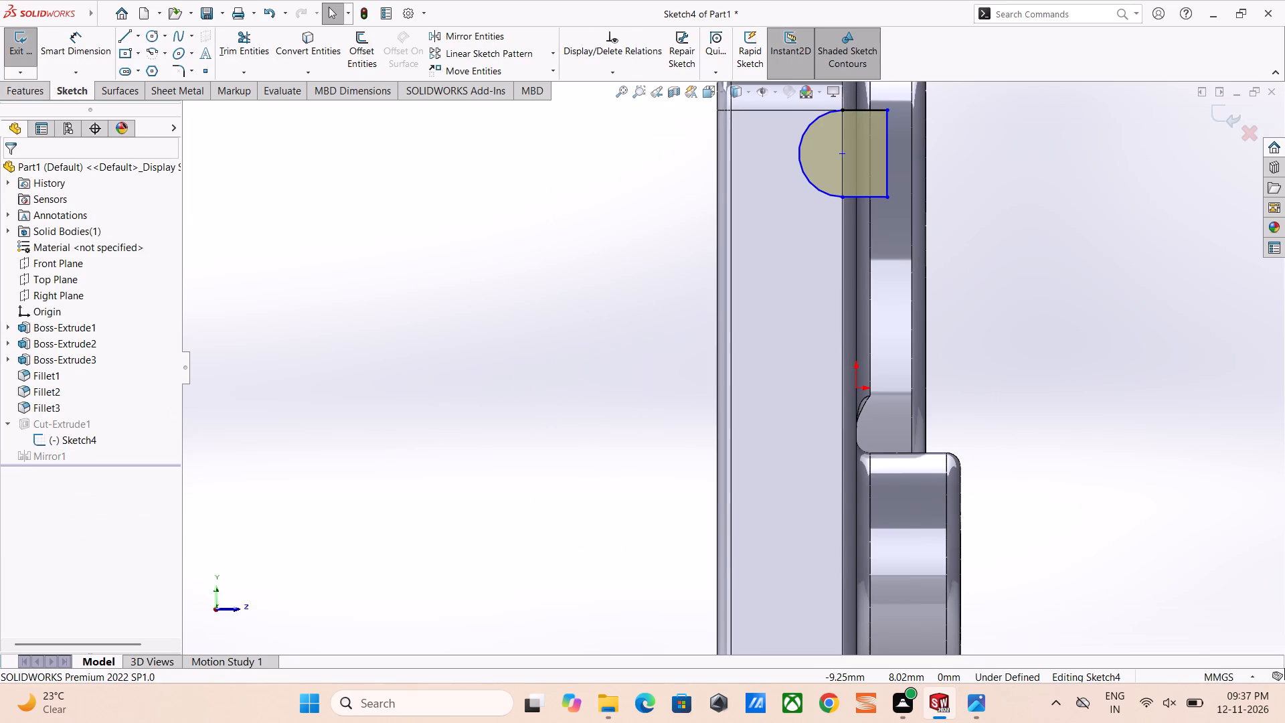
click(90, 54)
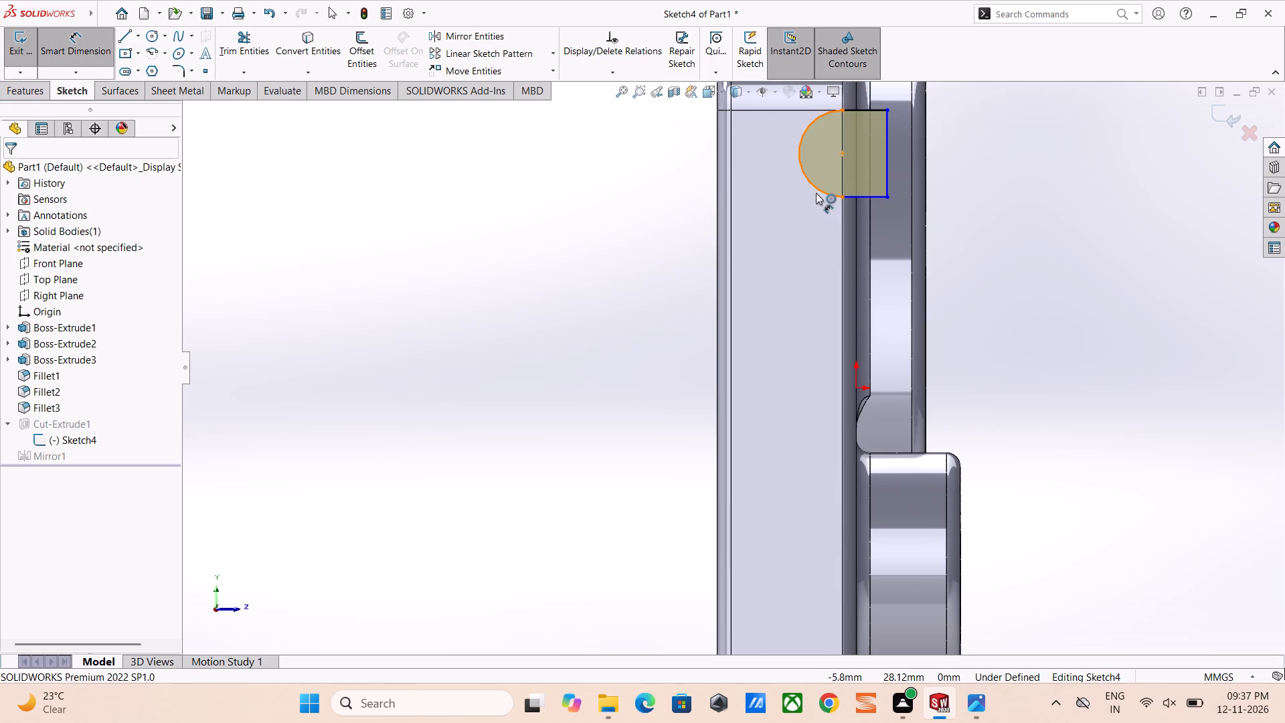
click(816, 191)
click(630, 179)
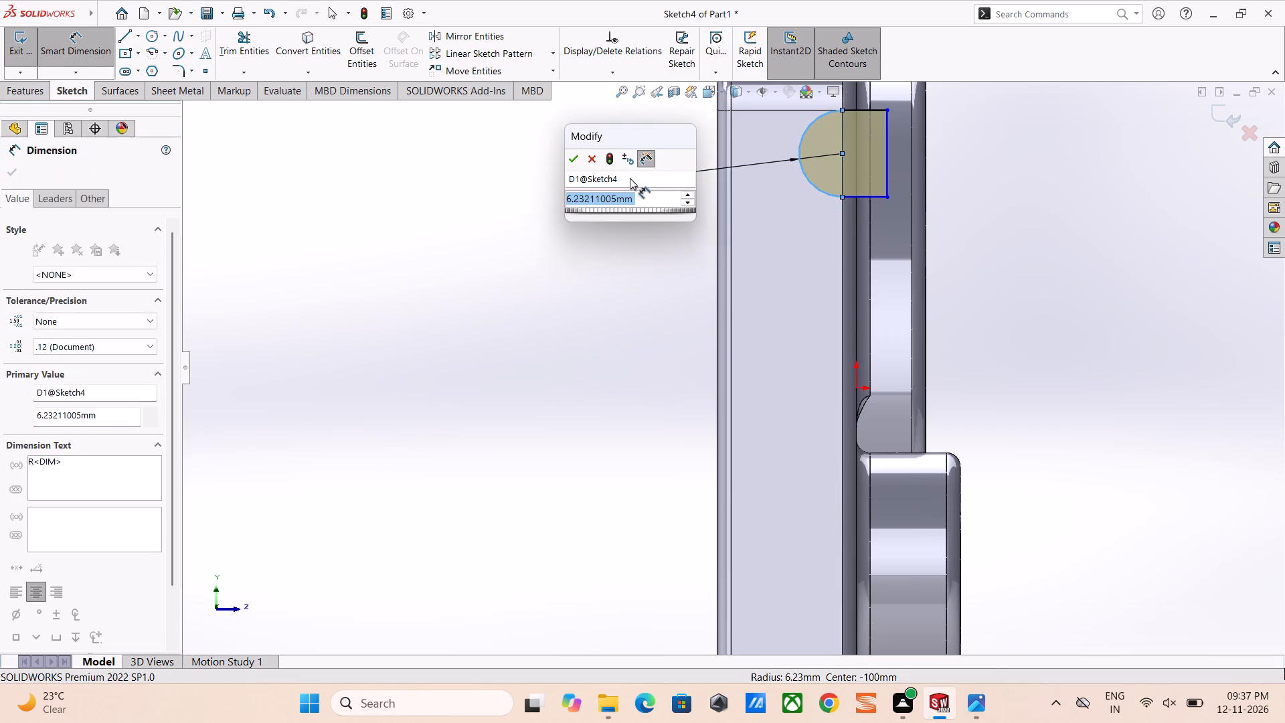
text(10)
key(Return)
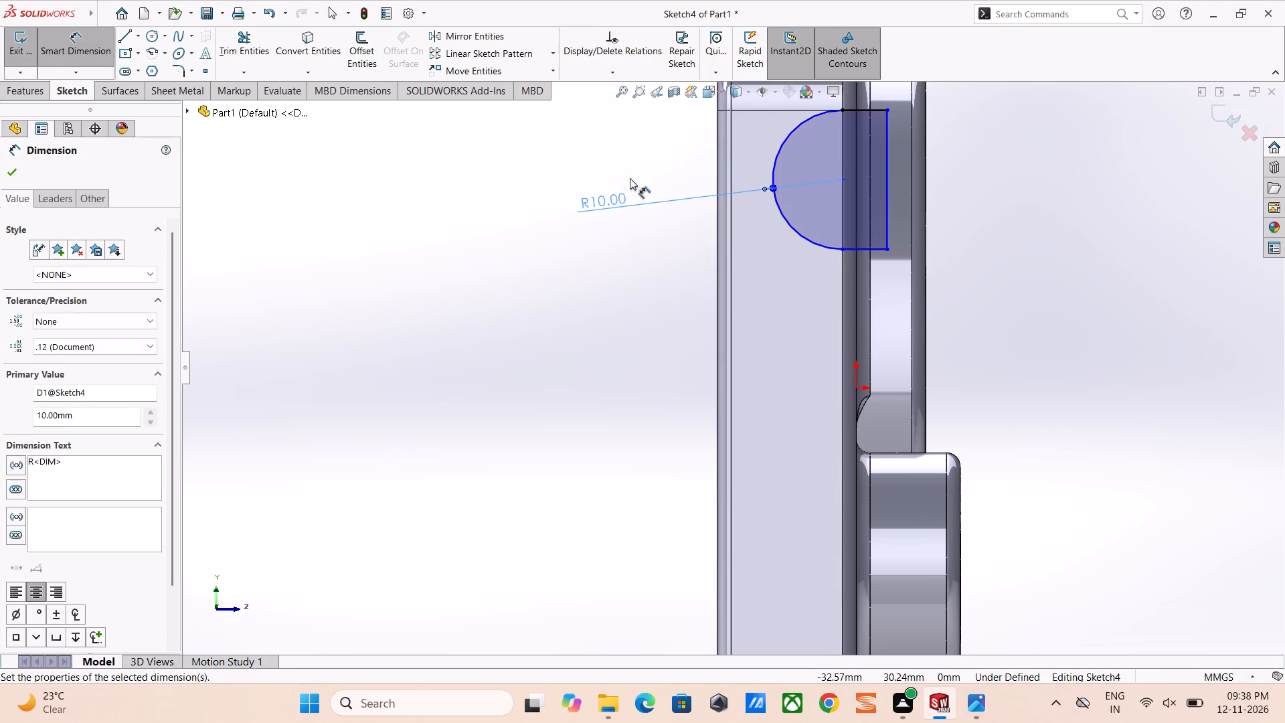
click(19, 172)
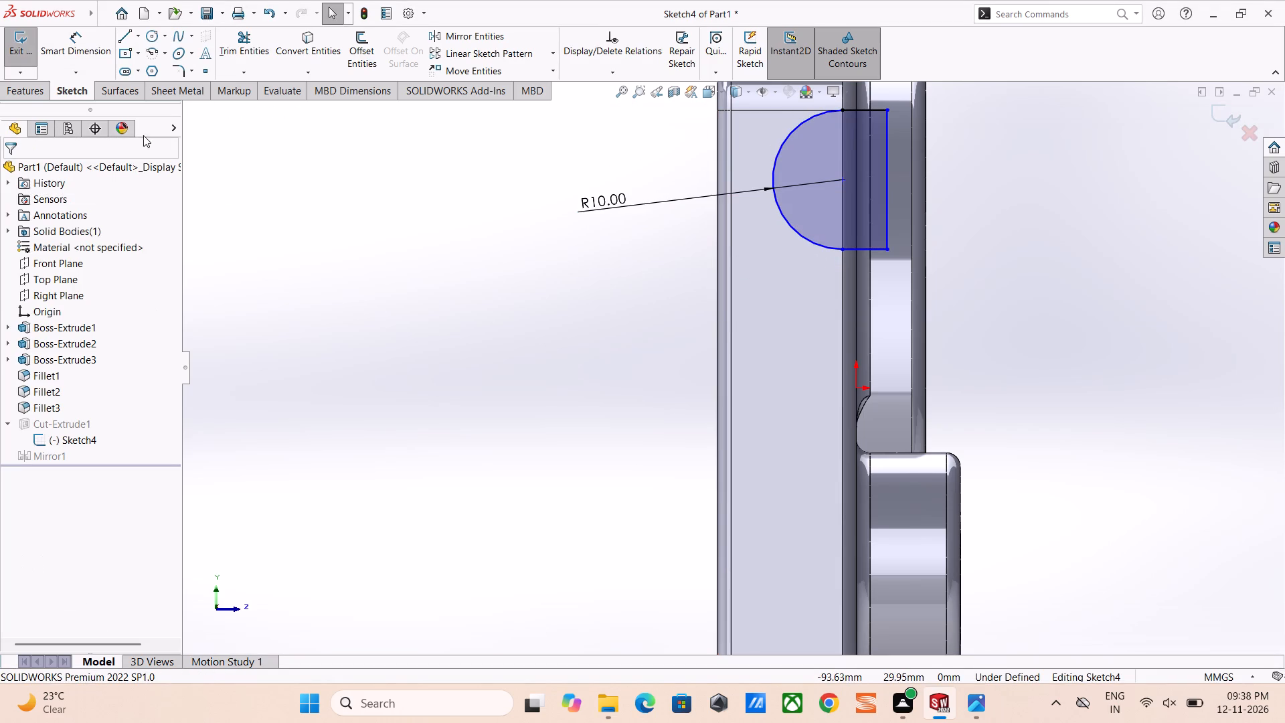
click(15, 47)
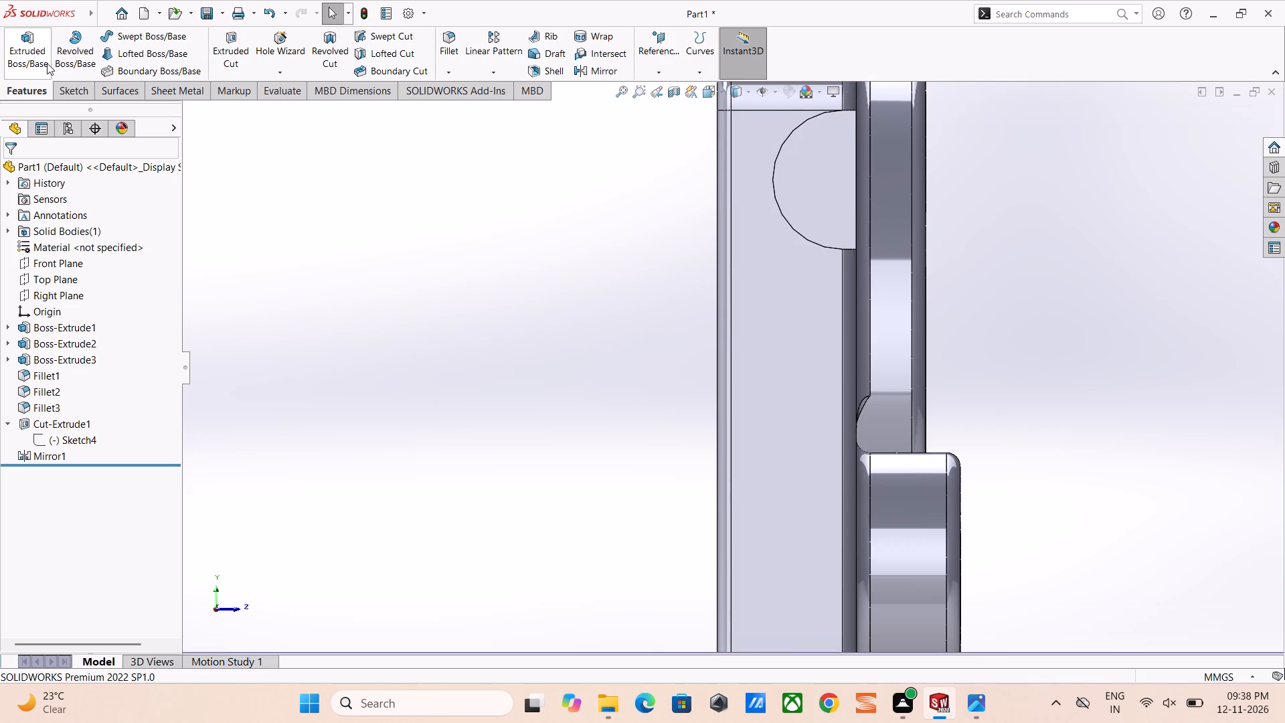
Examine both semicircular recesses and the ring bosses from several angles.
middle_drag(345, 189, 224, 205)
scroll(344, 189, up, 1)
scroll(567, 241, up, 4)
scroll(1219, 386, up, 1)
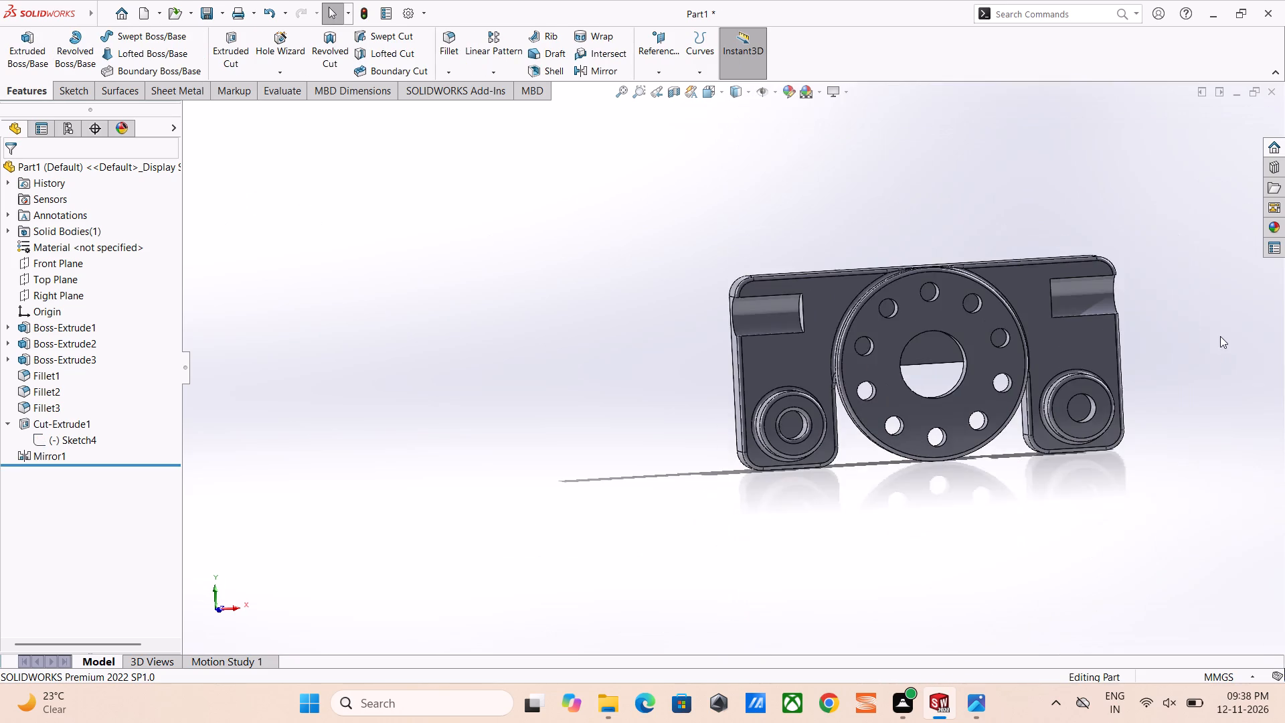
scroll(1220, 336, up, 1)
scroll(1037, 307, down, 2)
middle_drag(935, 274, 942, 182)
scroll(868, 351, down, 1)
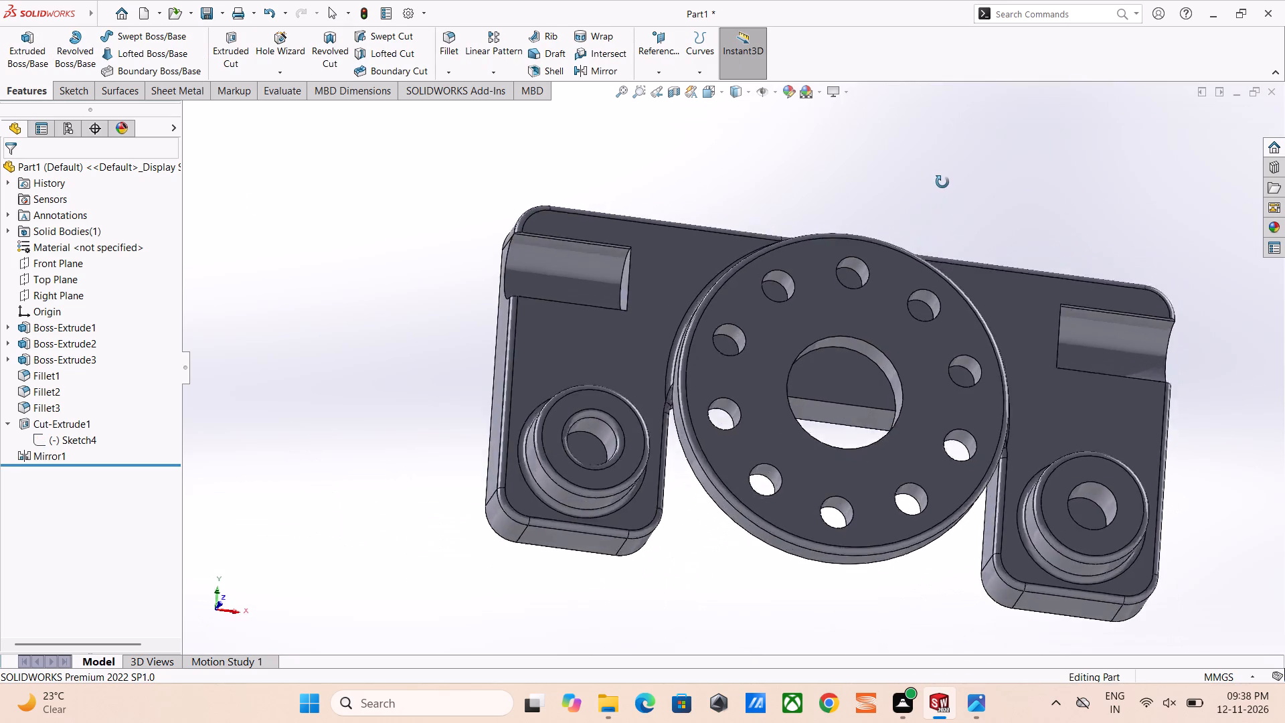
middle_drag(942, 182, 914, 260)
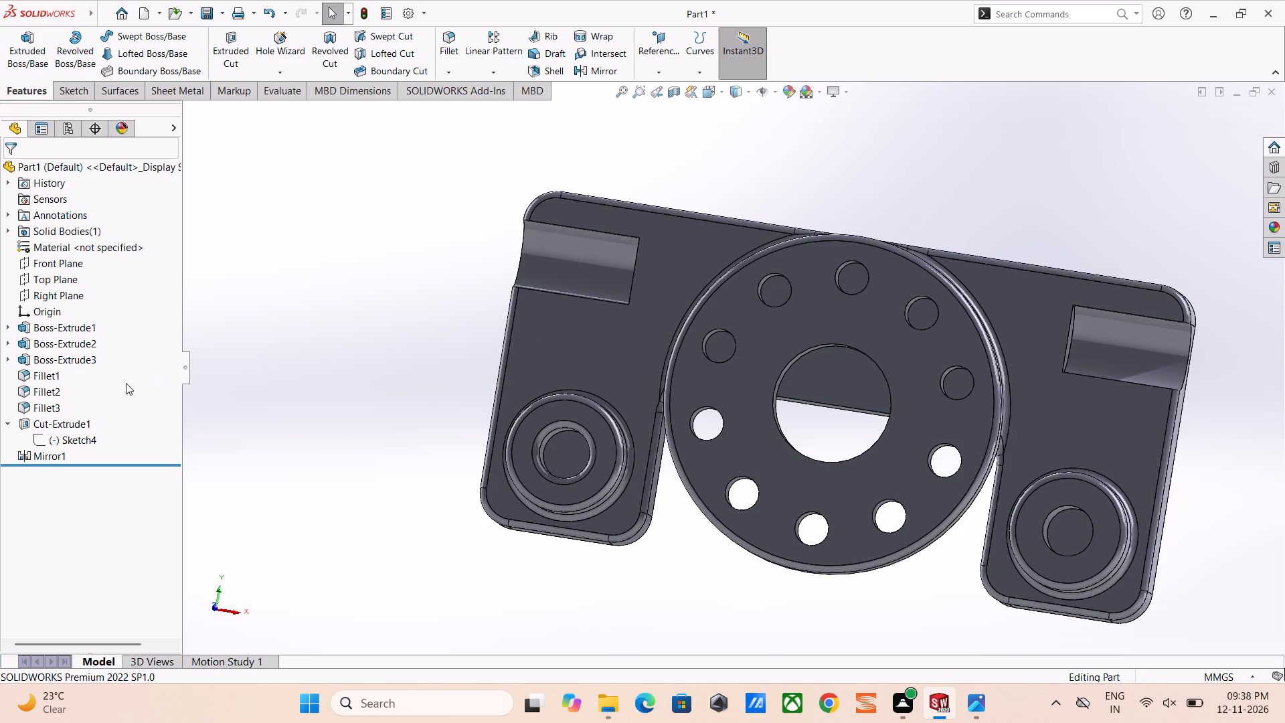
Start an extruded cut from the ring-boss sketch, replacing its contours with the +X boss's 15 mm inner circle, ending Up To Next.
click(10, 357)
click(34, 372)
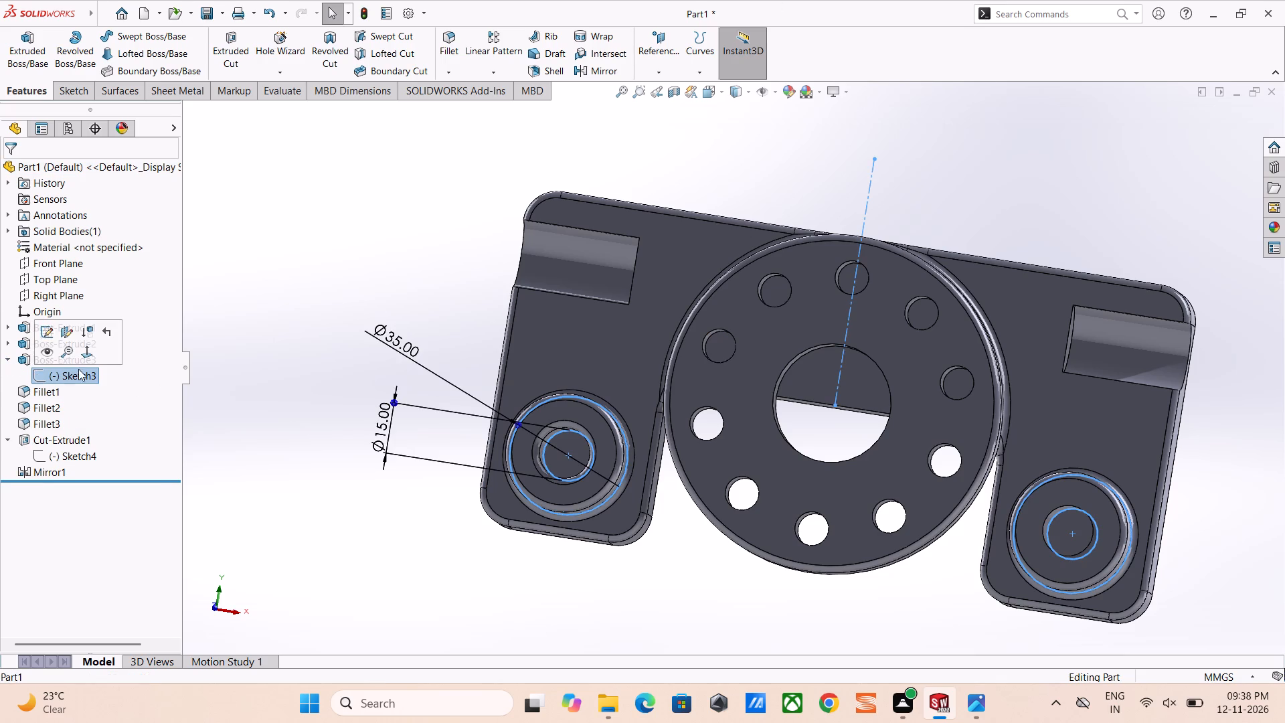
click(226, 47)
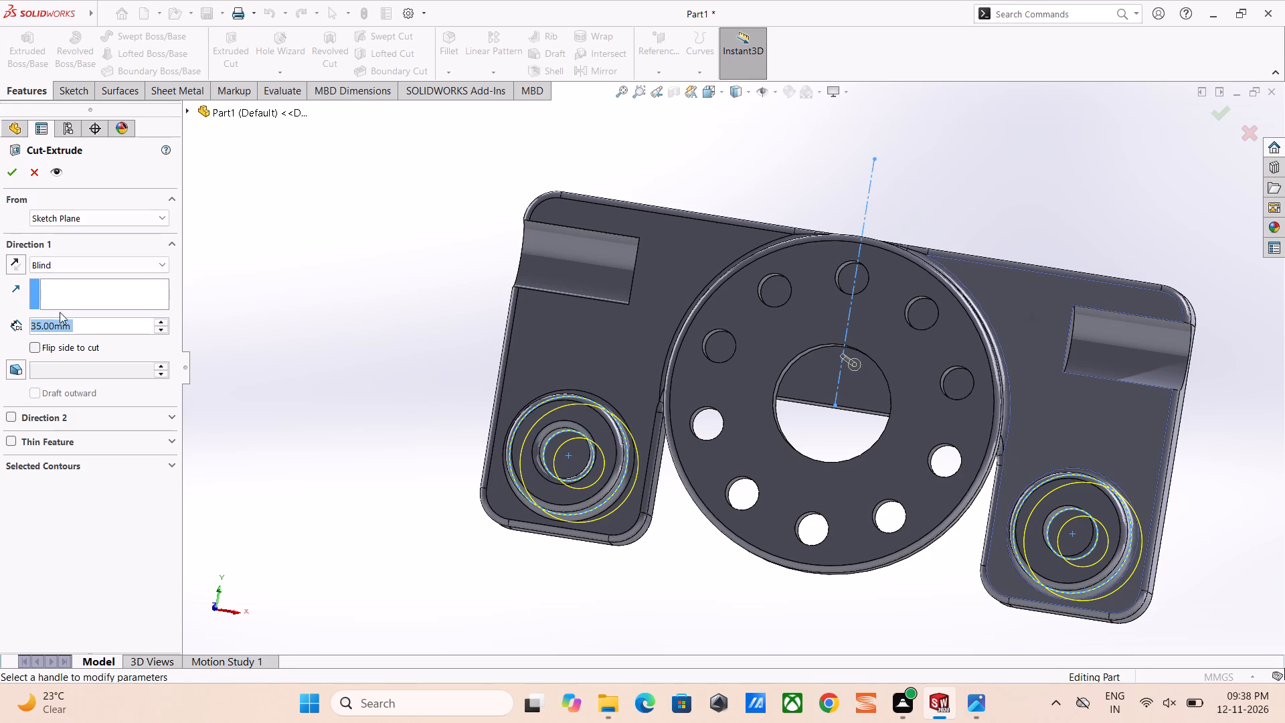
click(56, 469)
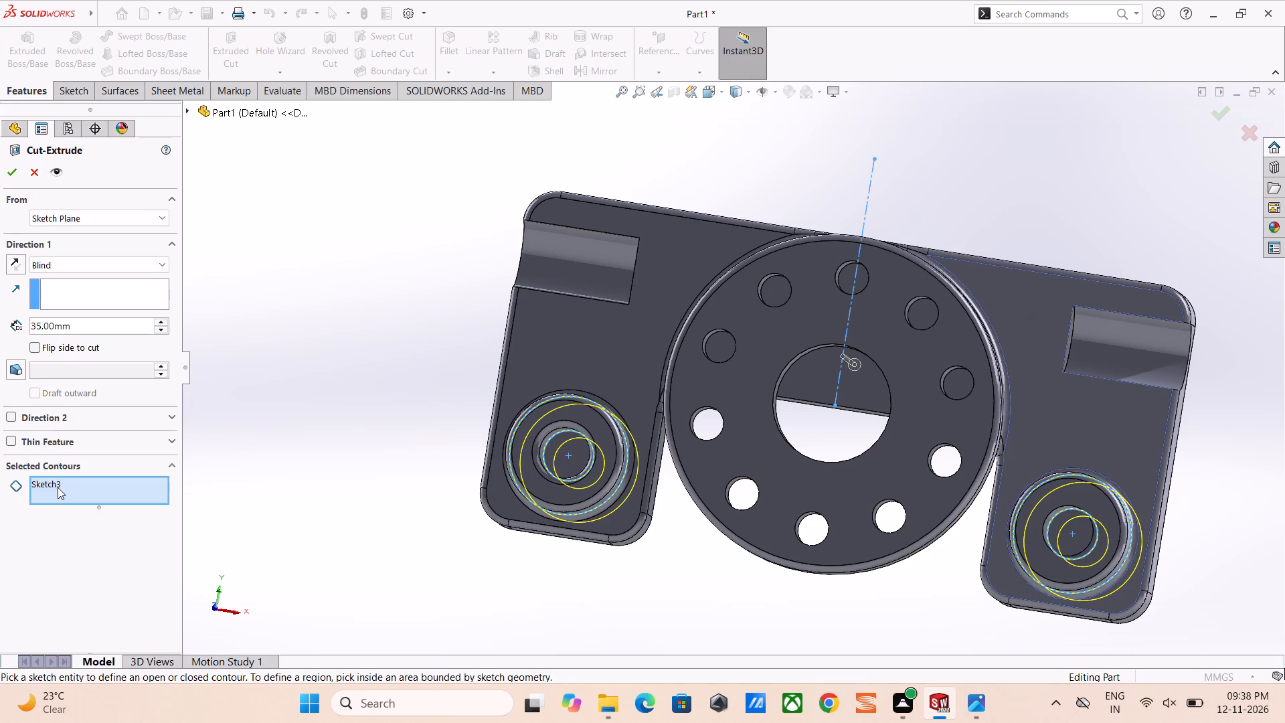
click(58, 487)
right_click(58, 487)
click(102, 506)
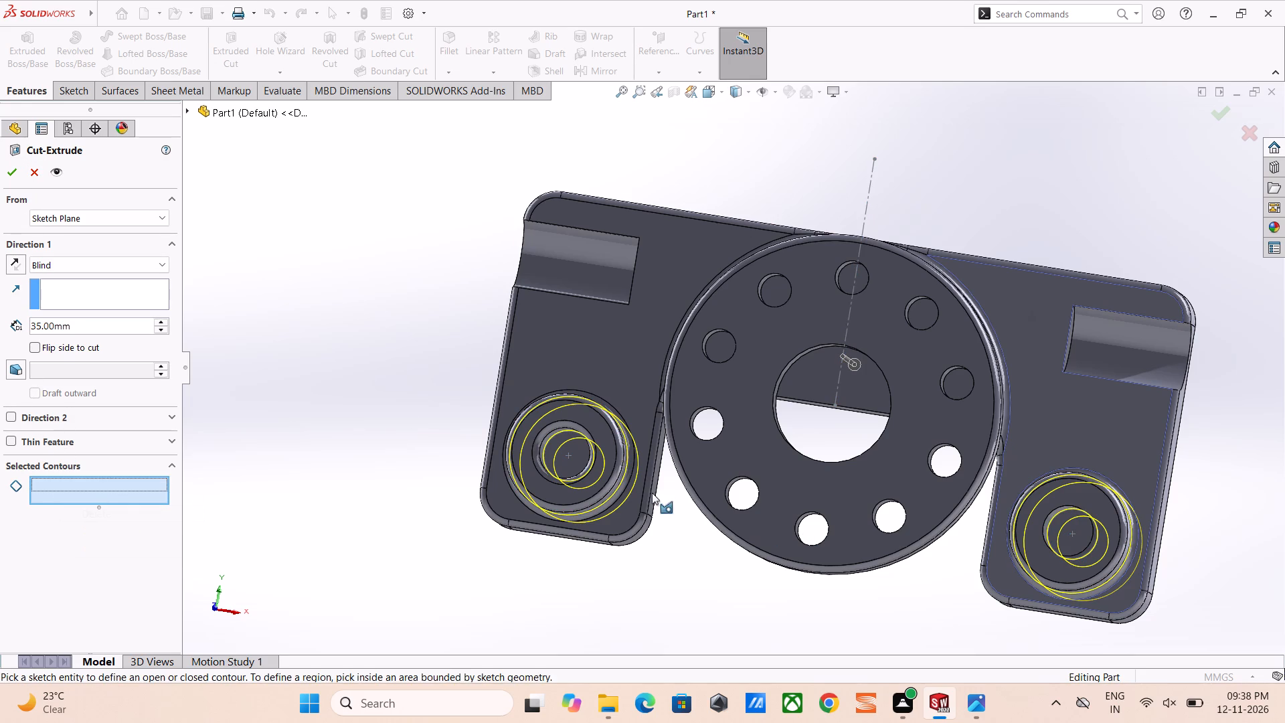
click(573, 453)
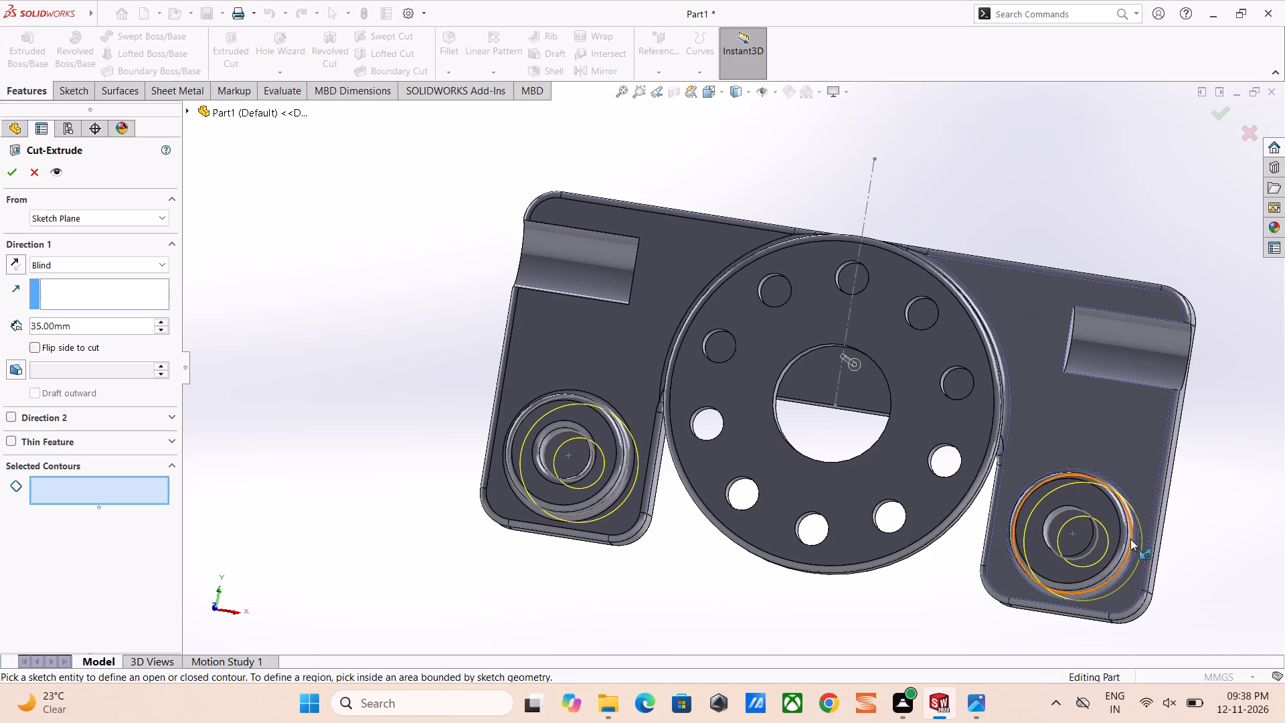
click(1078, 544)
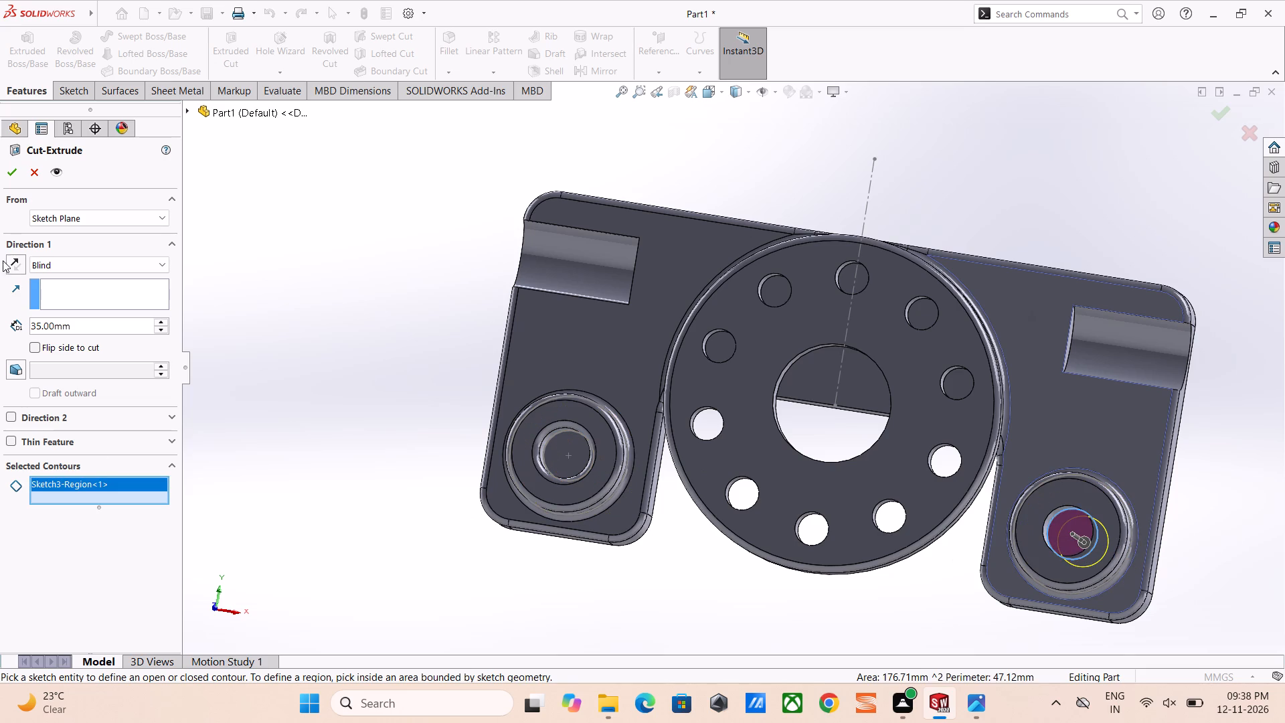
click(81, 263)
click(74, 312)
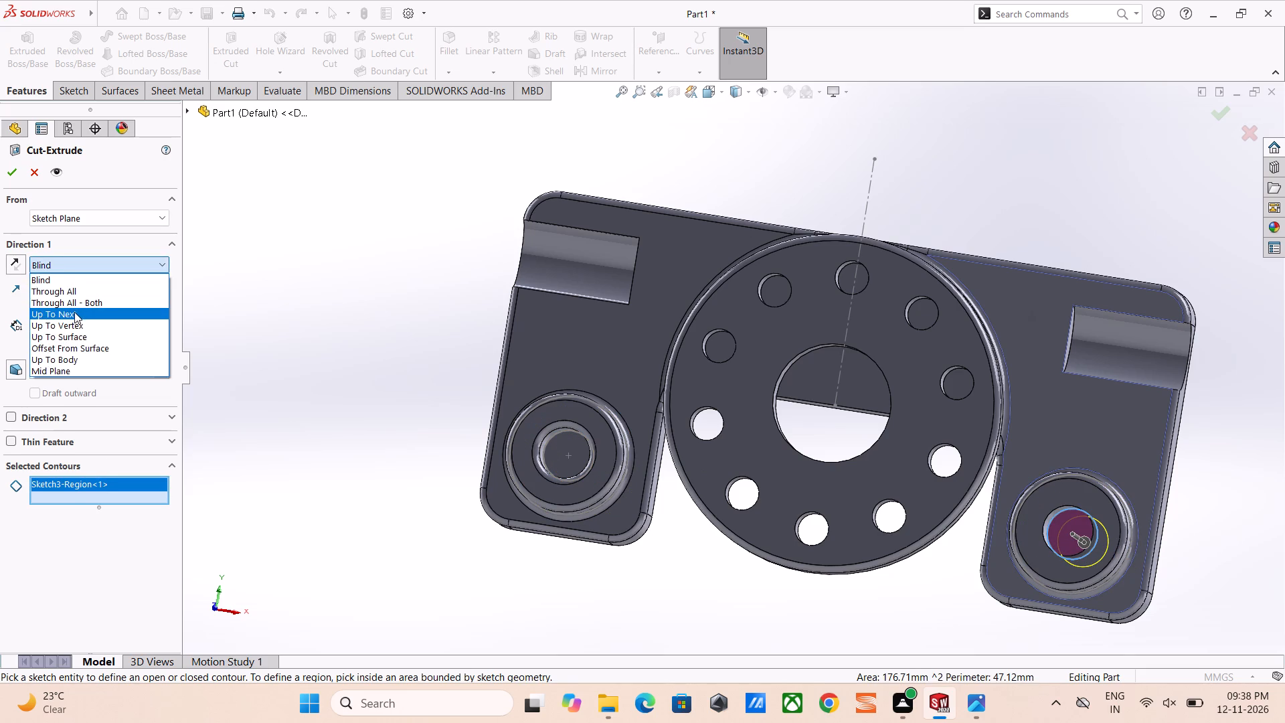
Add the other ring boss's inner circle as a second contour and complete the cut through the plate.
middle_drag(239, 337, 424, 180)
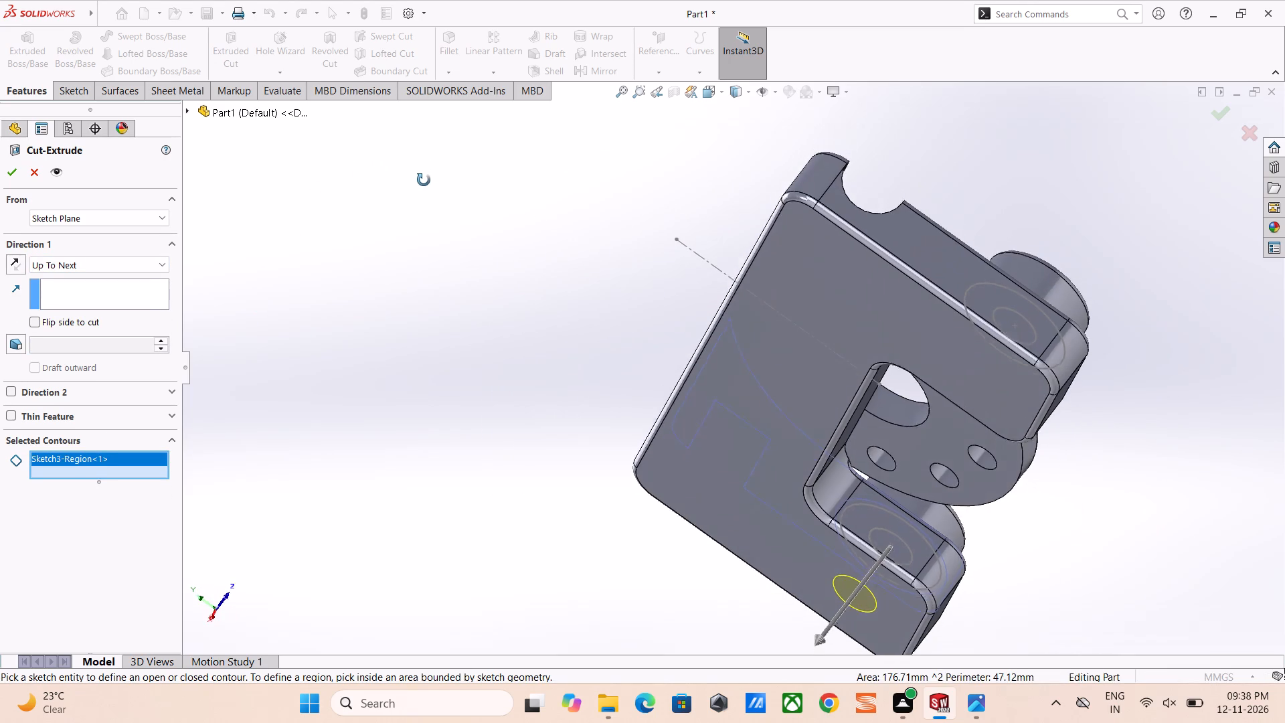
middle_drag(424, 180, 416, 193)
middle_drag(1119, 311, 873, 418)
scroll(624, 380, down, 1)
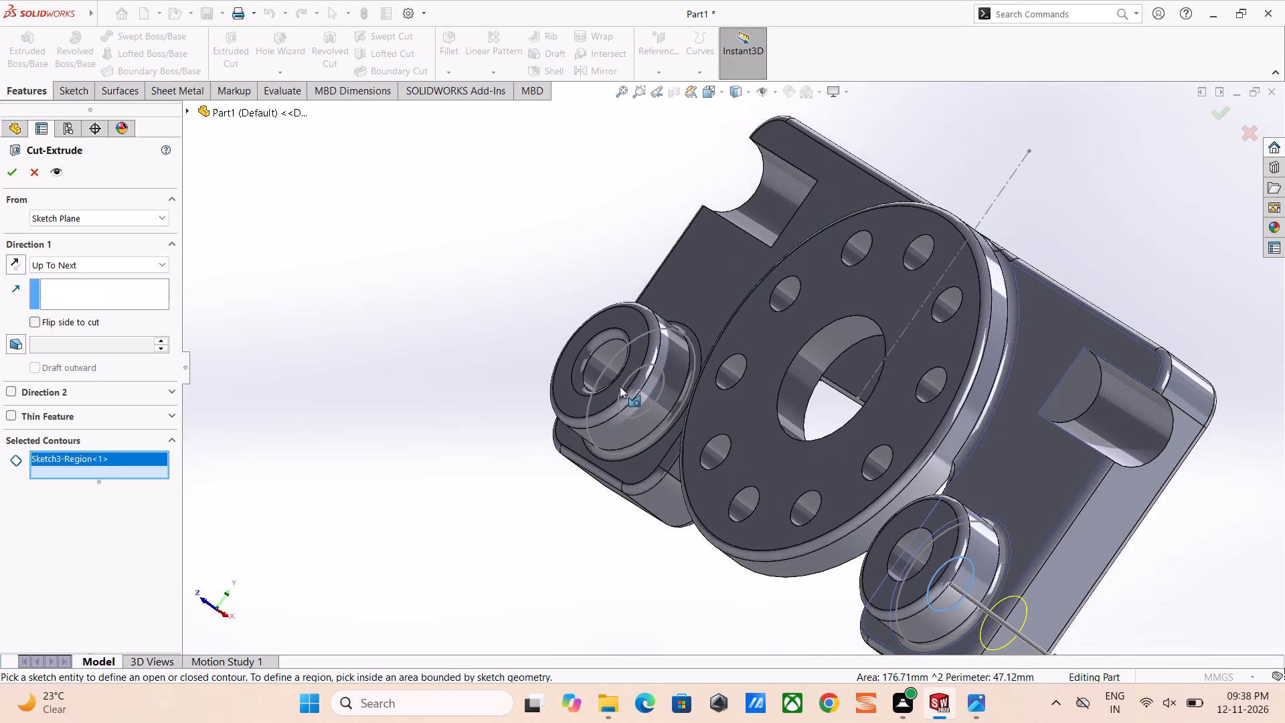
scroll(620, 386, down, 2)
middle_drag(624, 386, 665, 430)
click(651, 408)
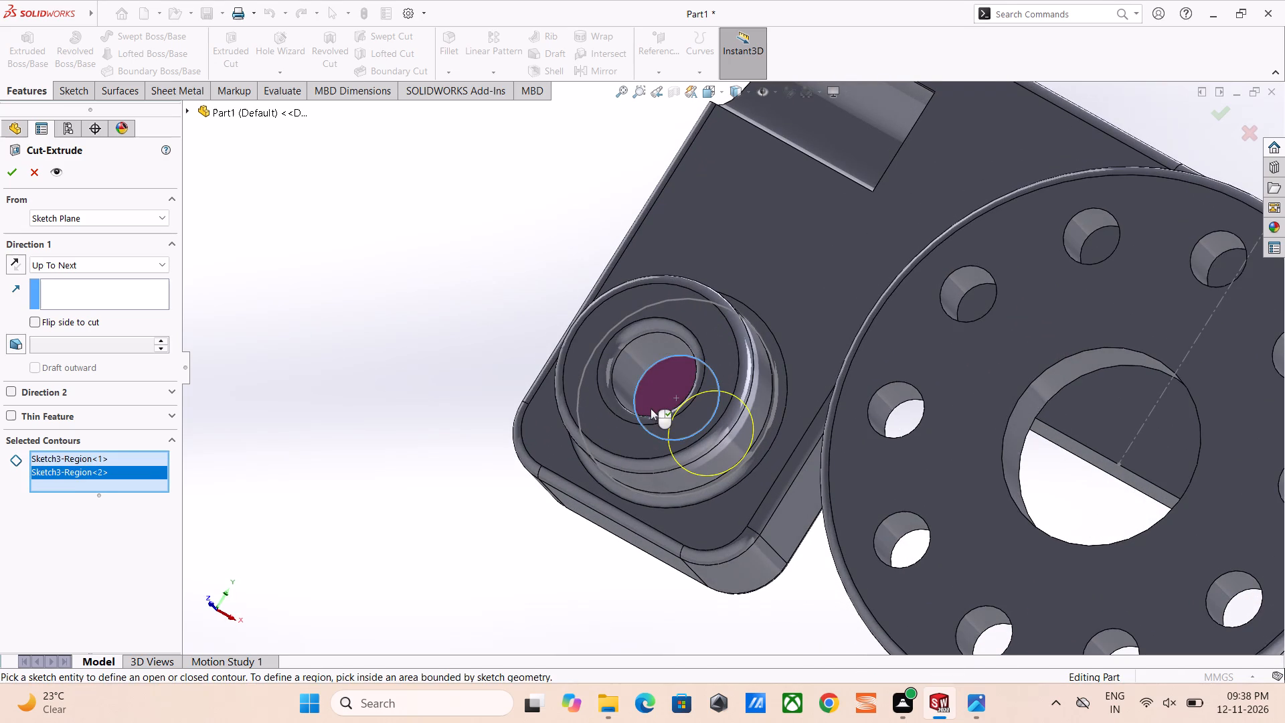
middle_drag(651, 402, 788, 226)
scroll(649, 396, up, 1)
scroll(792, 299, up, 3)
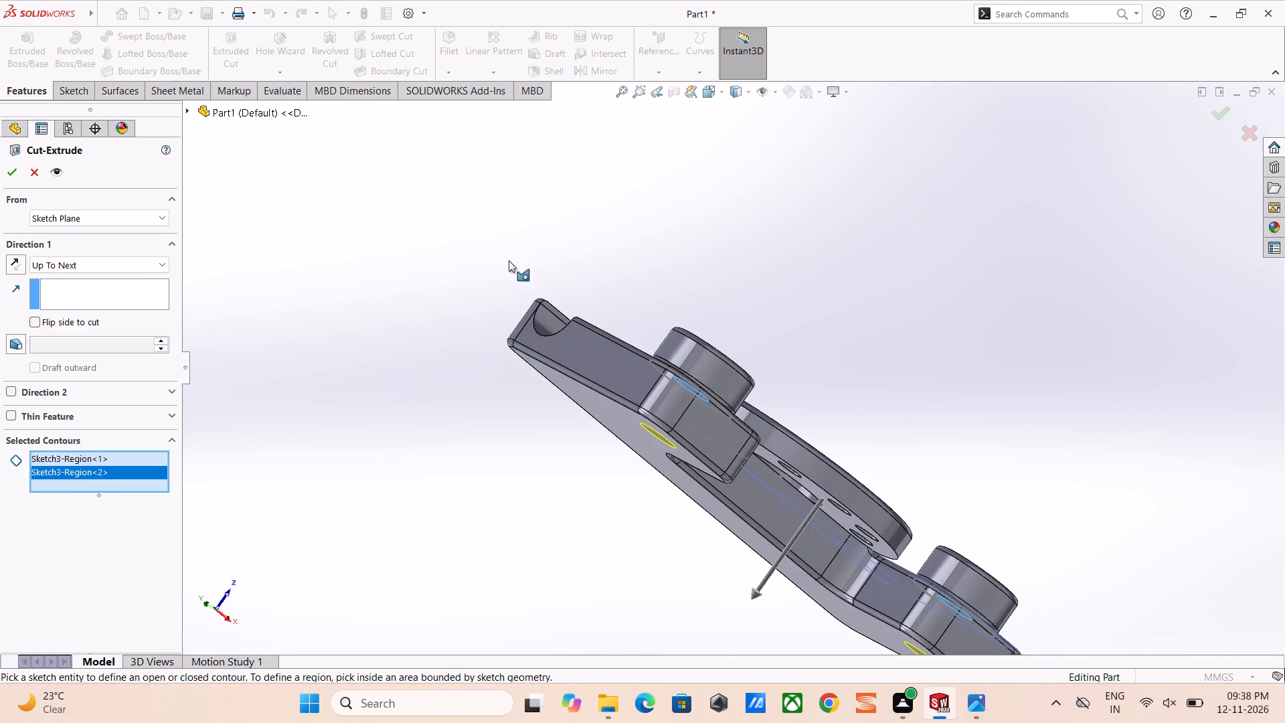
click(11, 167)
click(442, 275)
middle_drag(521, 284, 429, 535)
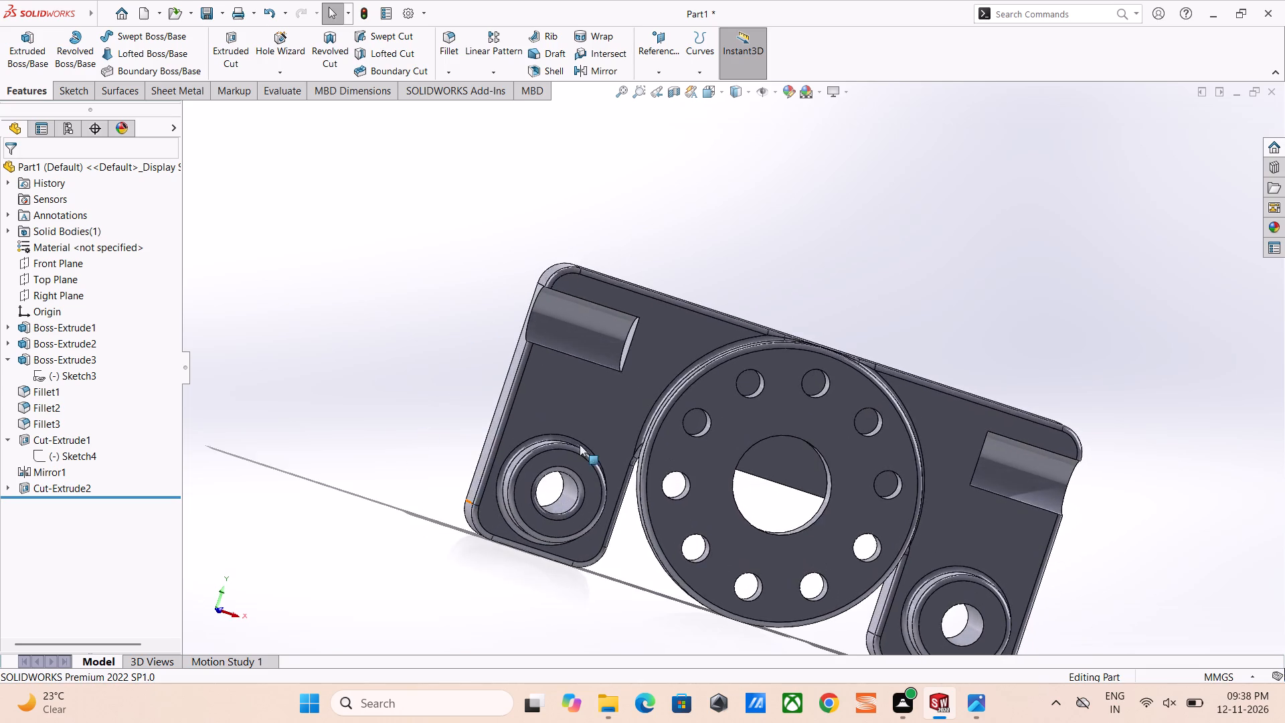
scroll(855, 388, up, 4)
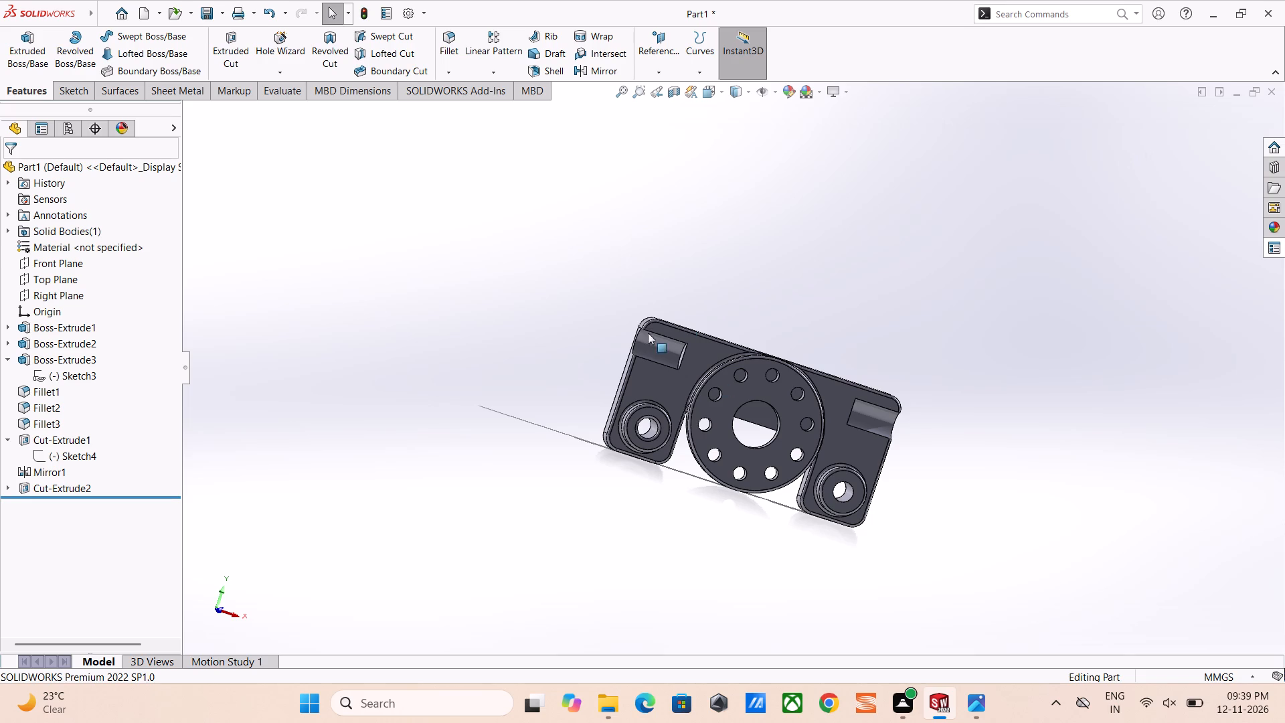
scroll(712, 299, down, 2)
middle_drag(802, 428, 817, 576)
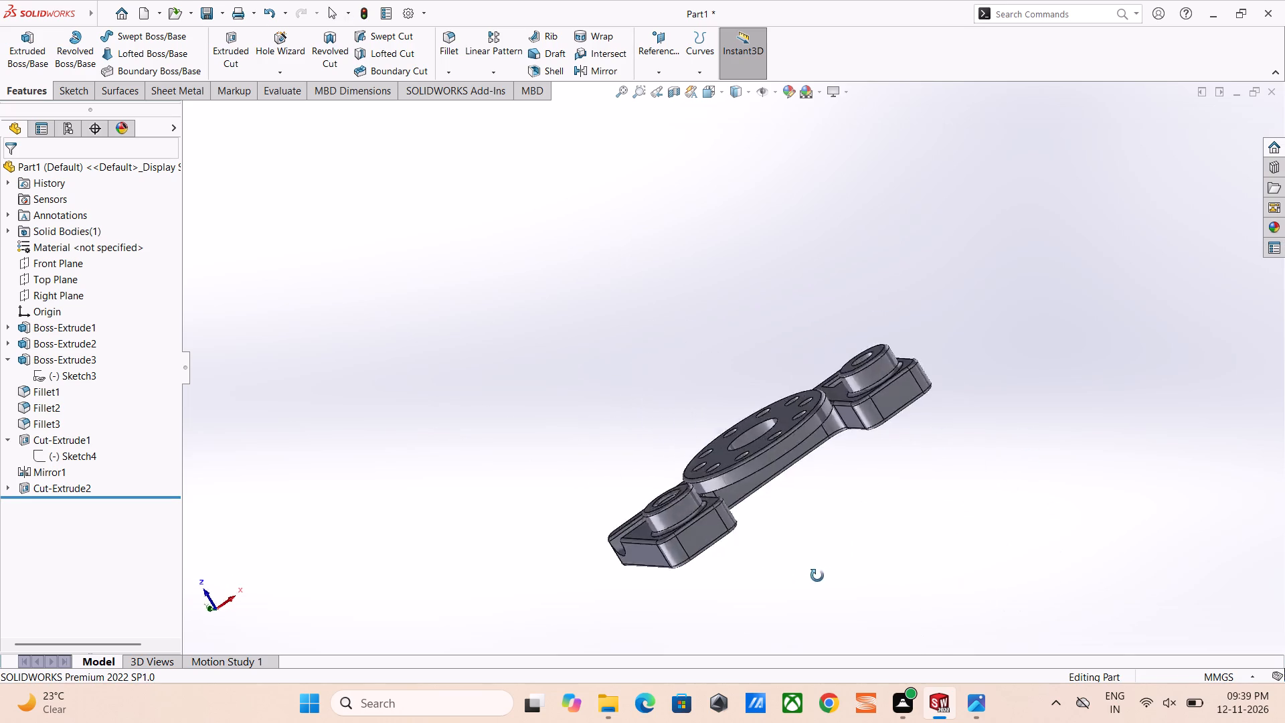
Examine the part from several angles, checking the bored ring bosses, end recesses, underside and the notch behind the flange.
middle_drag(817, 576, 817, 673)
scroll(708, 366, down, 2)
middle_drag(1011, 548, 974, 601)
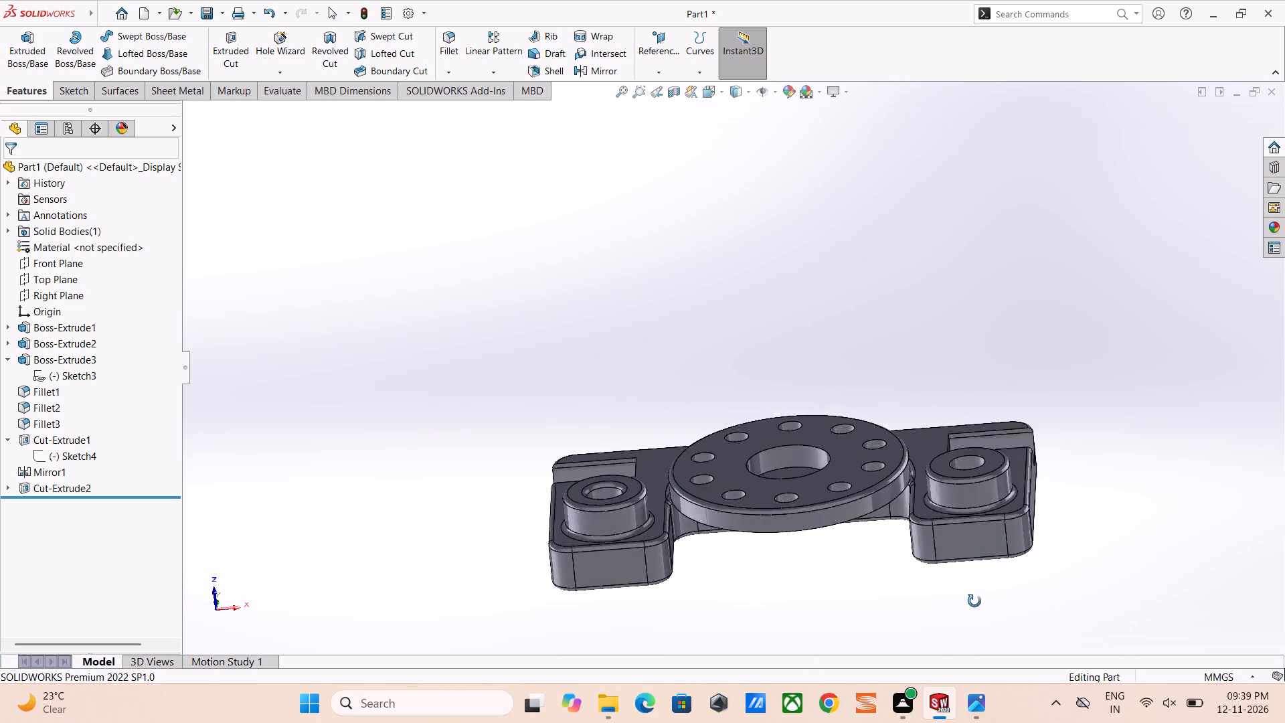
middle_drag(974, 601, 1078, 574)
scroll(968, 666, down, 1)
scroll(971, 525, up, 2)
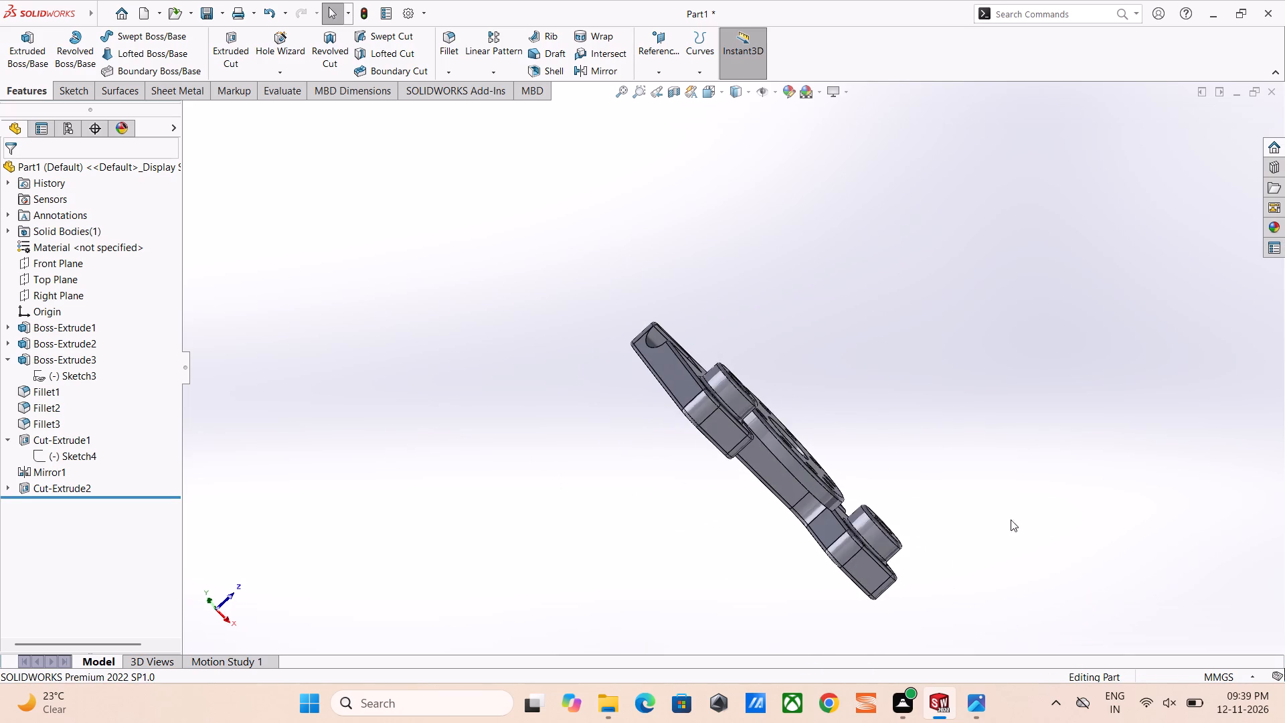
scroll(1057, 519, up, 3)
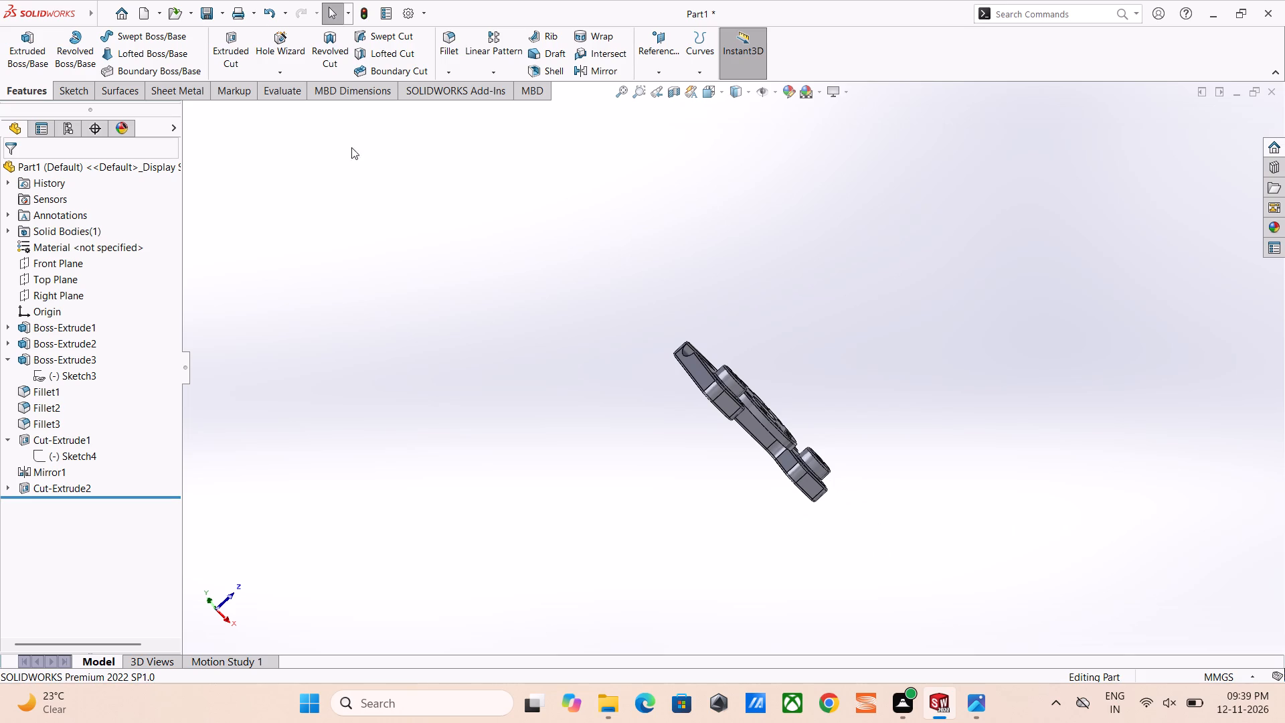
middle_drag(1203, 355, 1085, 460)
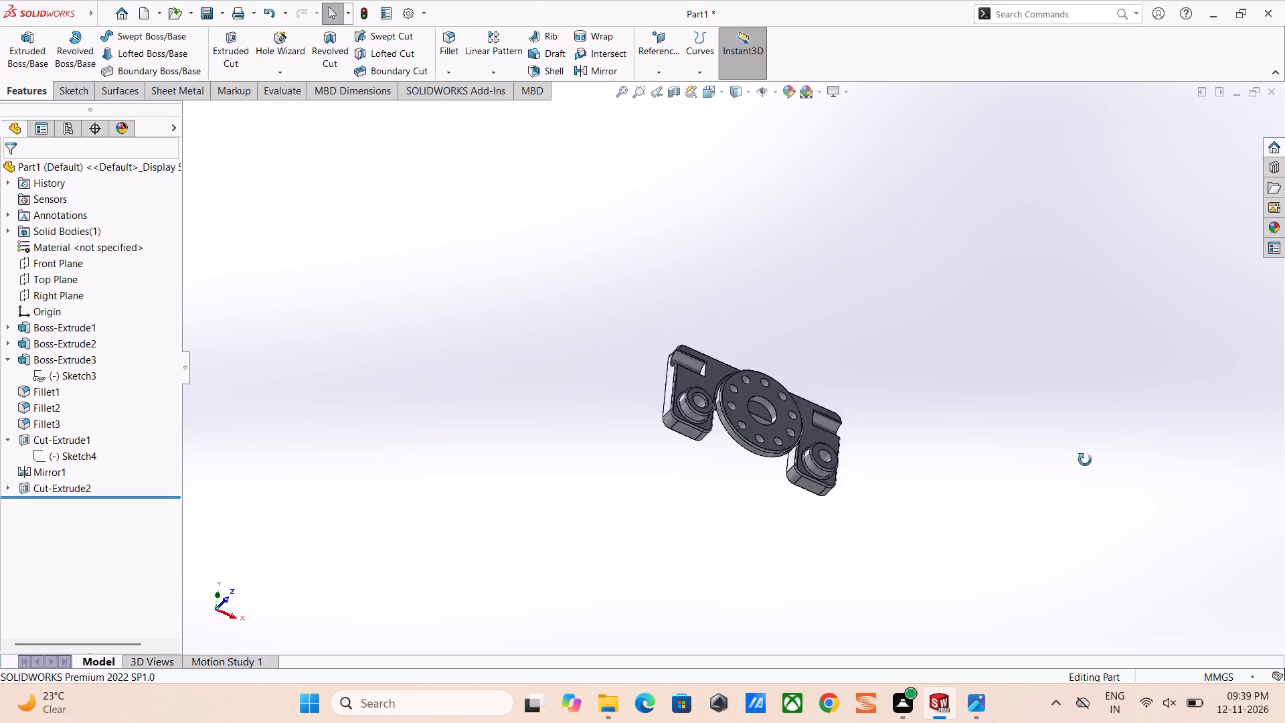
middle_drag(1085, 460, 1001, 446)
middle_drag(793, 375, 713, 250)
scroll(1001, 473, down, 1)
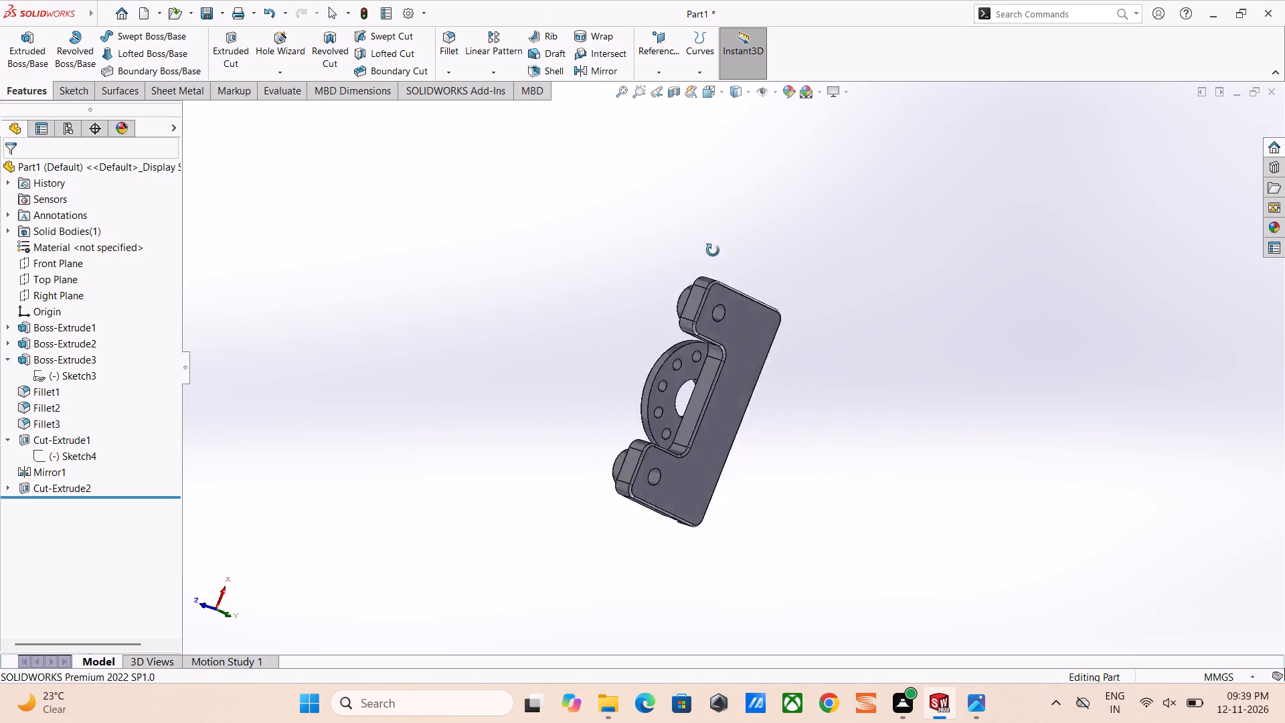
middle_drag(713, 250, 986, 449)
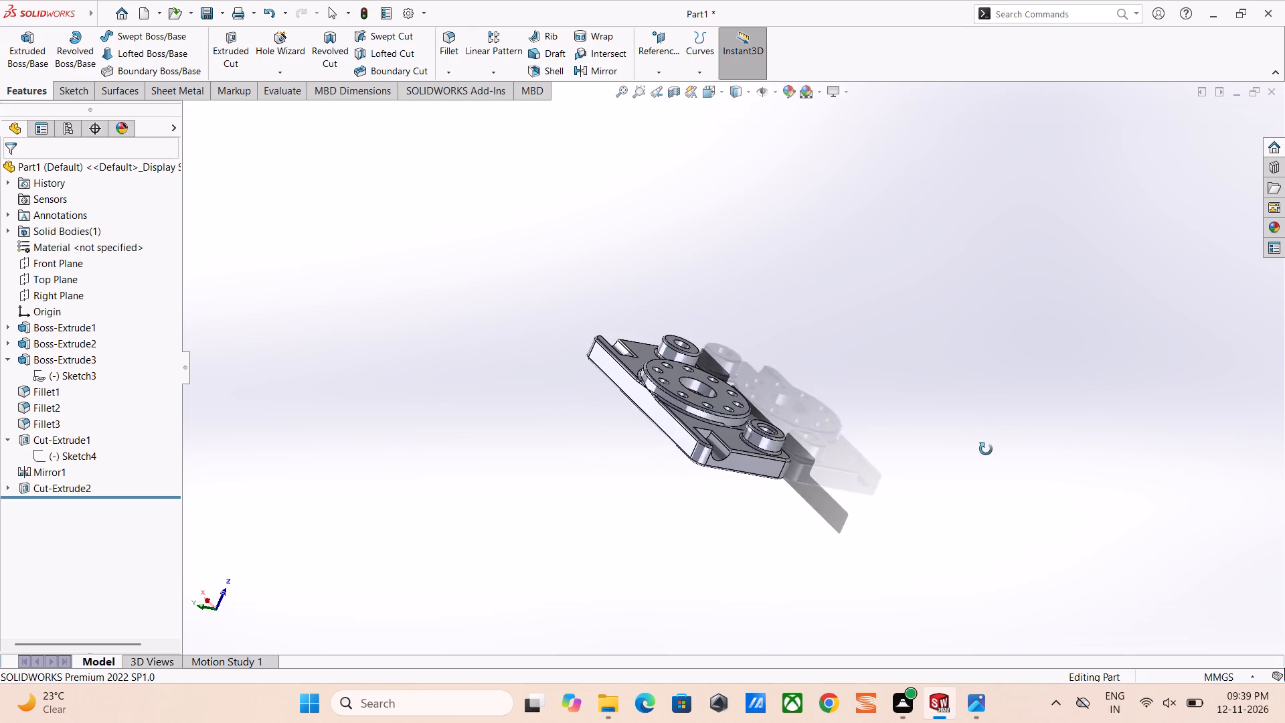
middle_drag(986, 449, 887, 540)
scroll(802, 469, down, 3)
scroll(719, 356, down, 3)
middle_drag(713, 355, 632, 374)
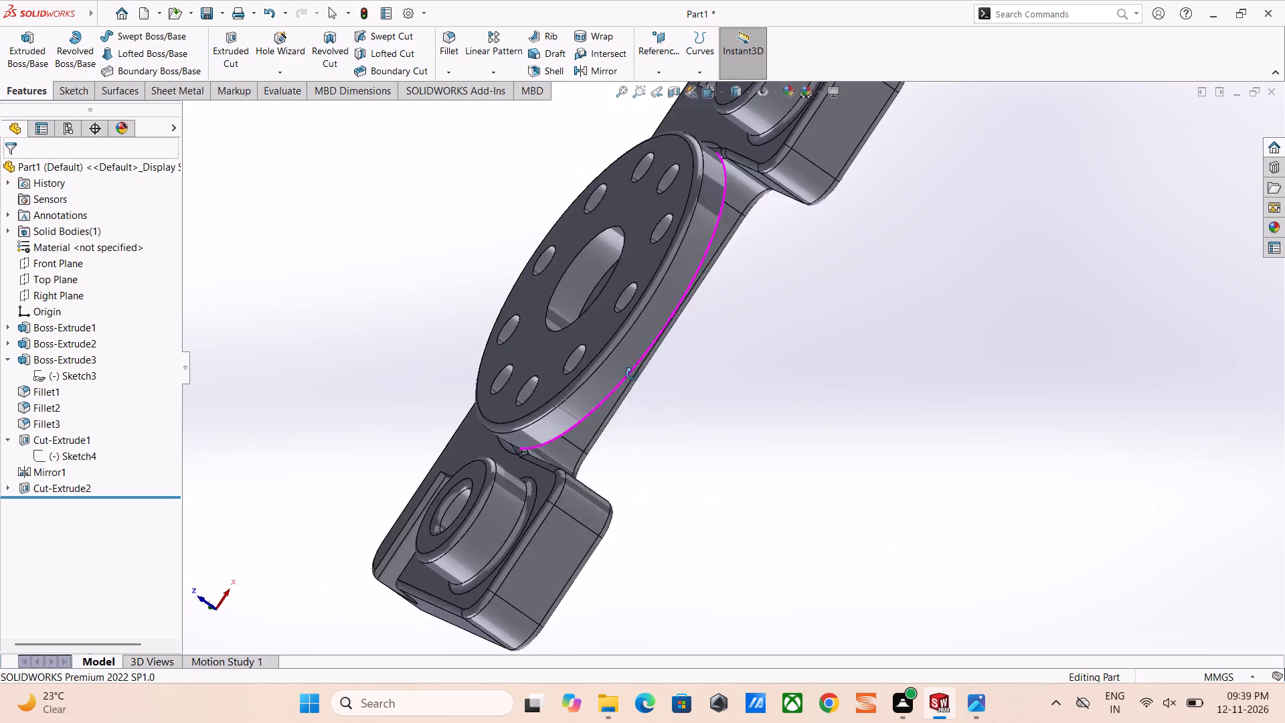
middle_drag(632, 374, 587, 362)
Start a sketch on the notch's flat inner wall beneath the flange and convert that face's outline into sketch entities.
click(727, 339)
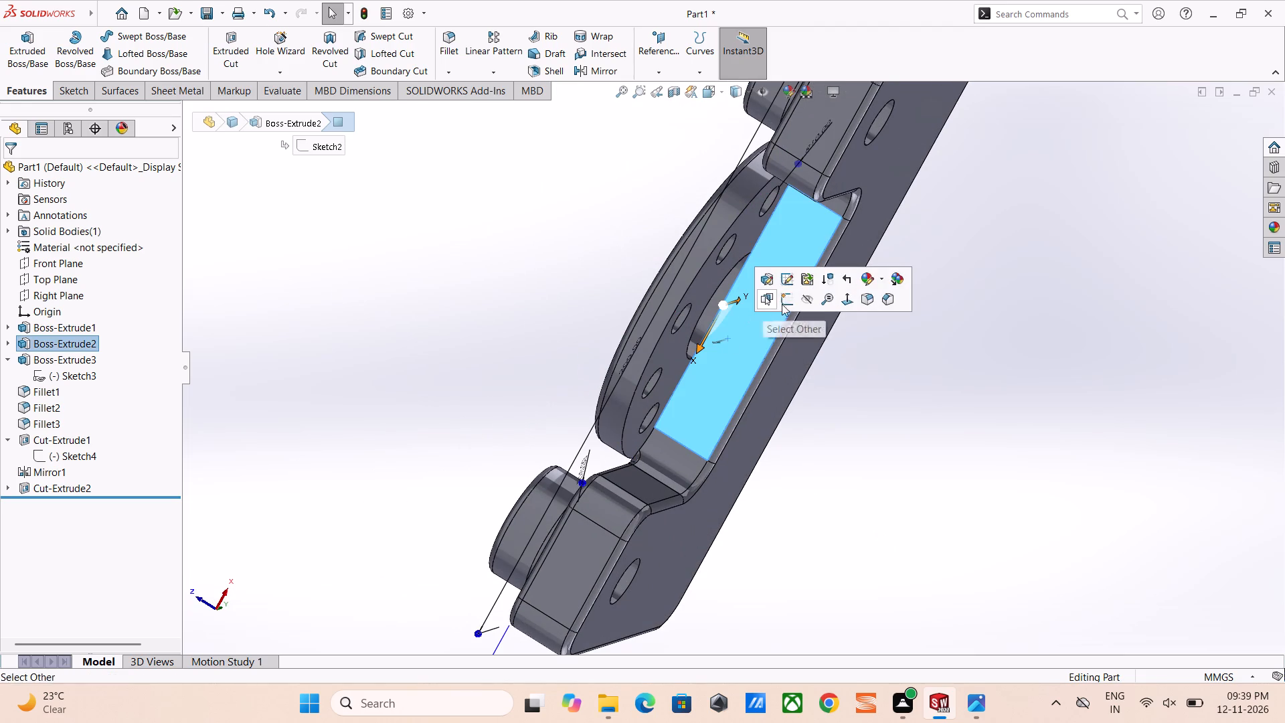
click(789, 303)
middle_drag(789, 303, 757, 475)
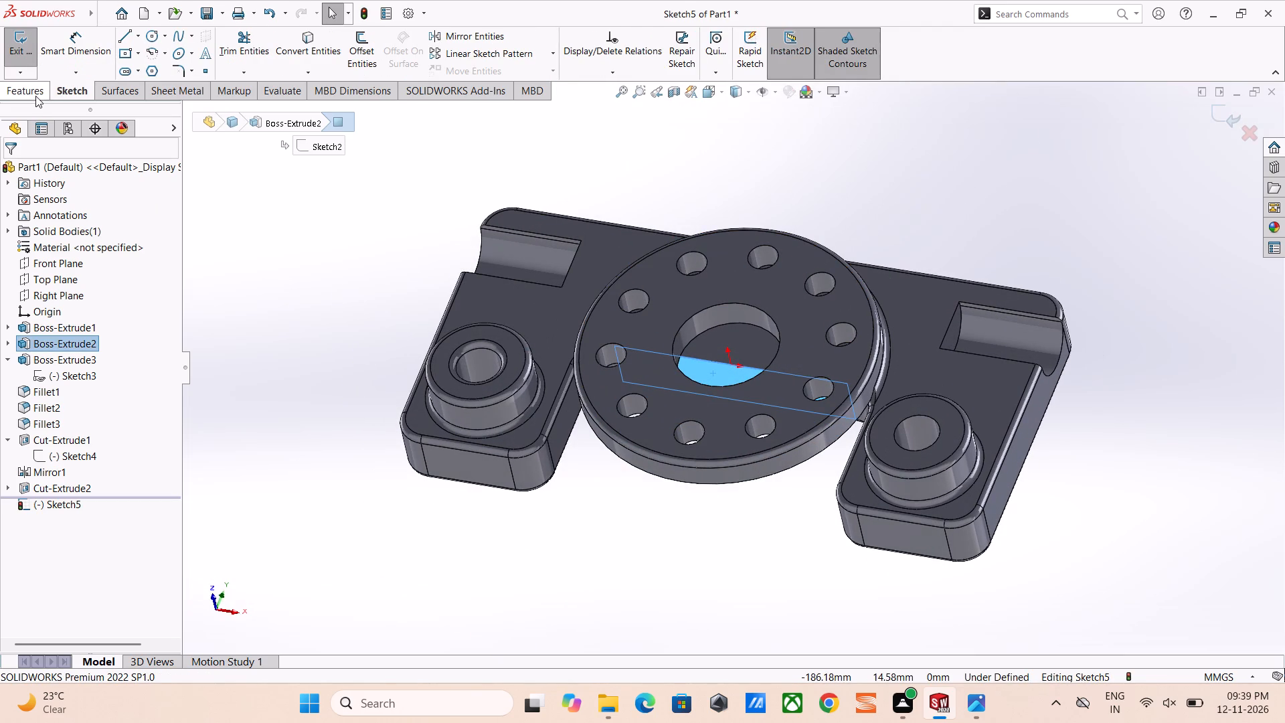
click(311, 43)
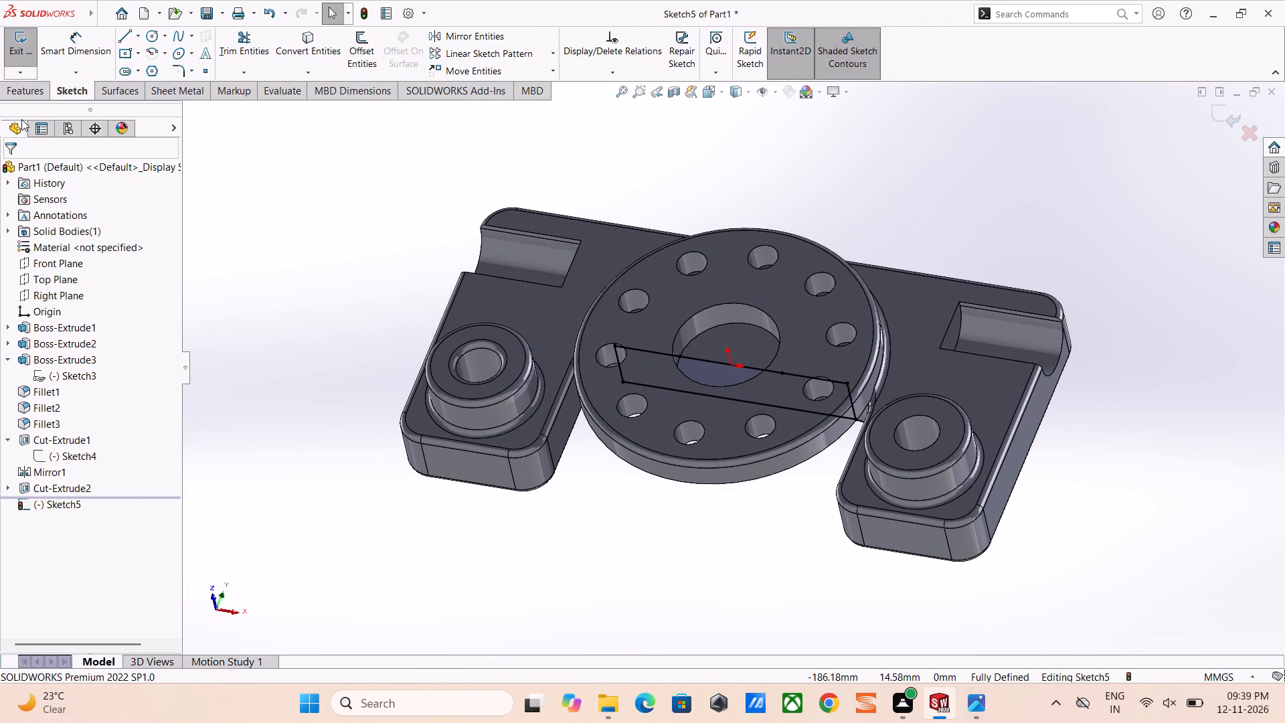
Extrude the converted notch-wall outline as a 35 mm blind boss merged with the part, extending beneath the flange.
click(45, 87)
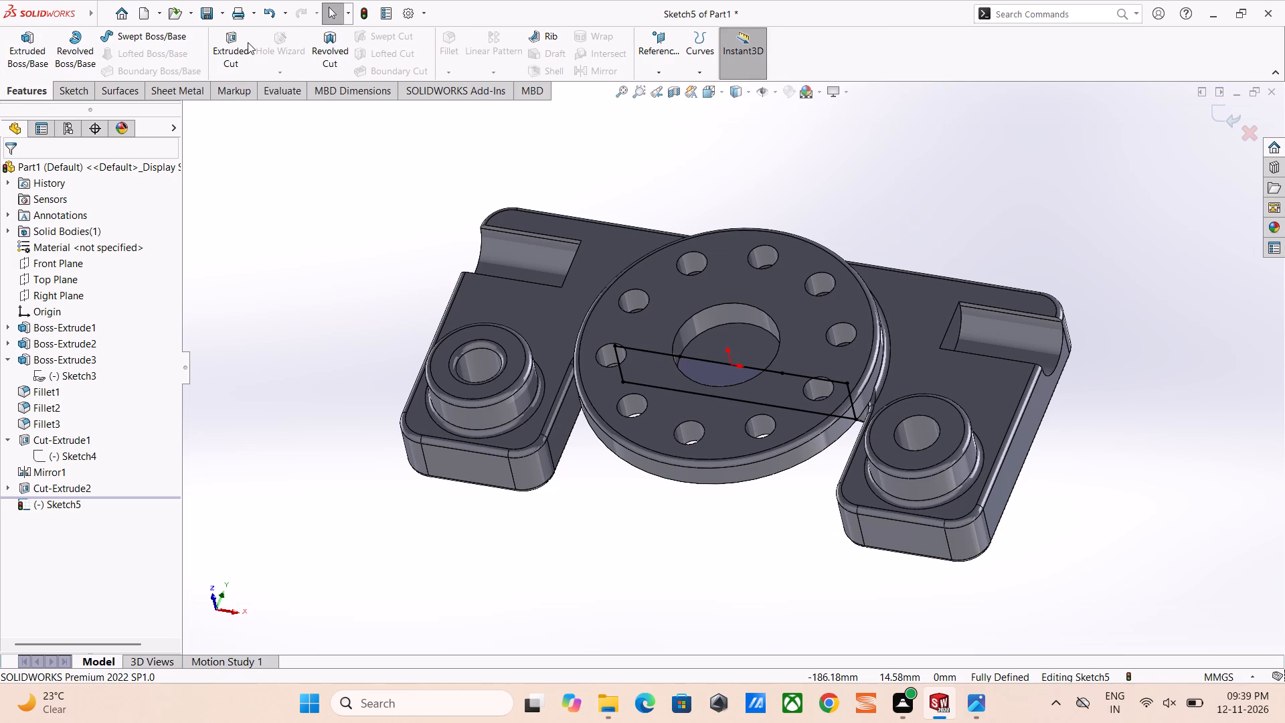
click(224, 50)
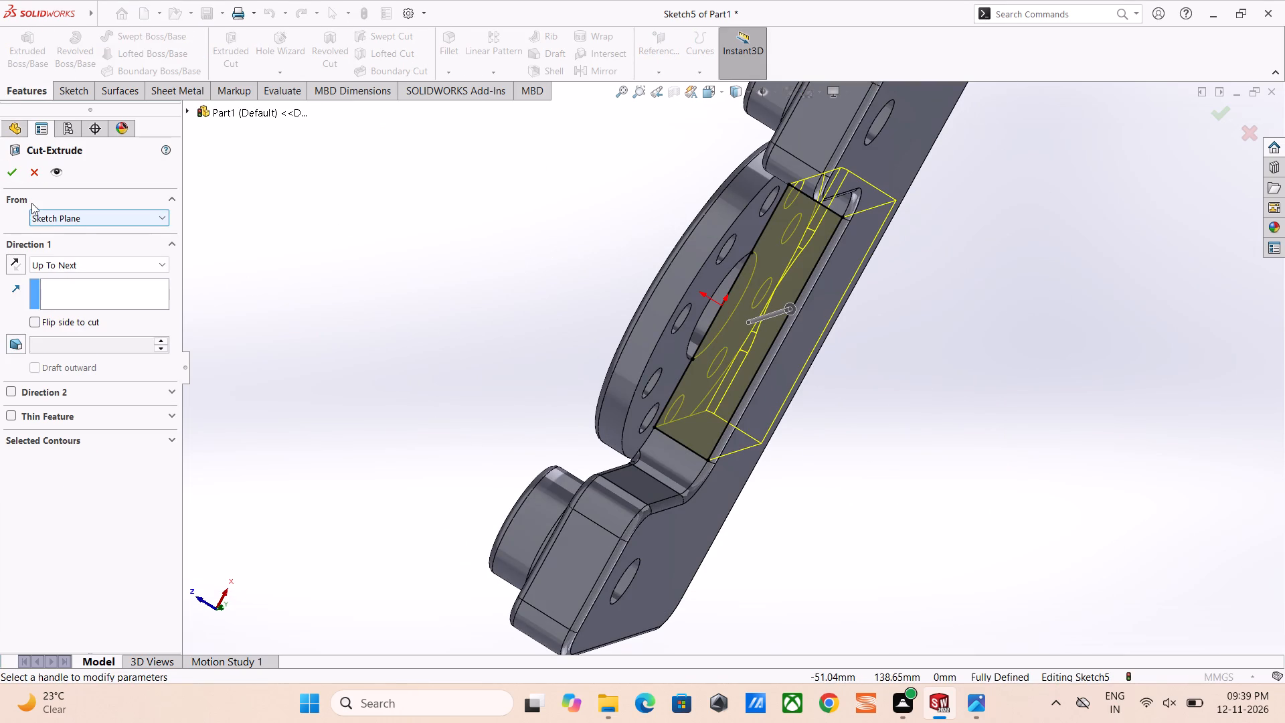
click(24, 171)
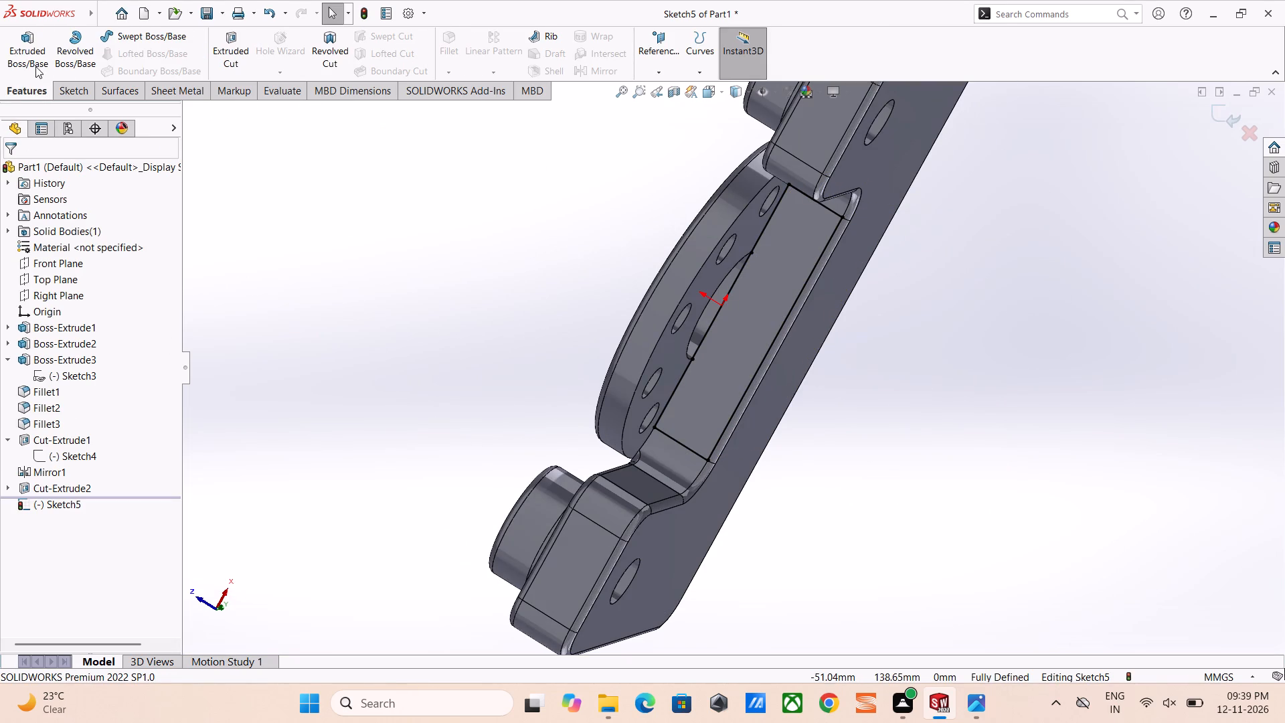
click(34, 62)
middle_drag(406, 206, 482, 370)
scroll(482, 370, down, 1)
middle_drag(482, 370, 551, 285)
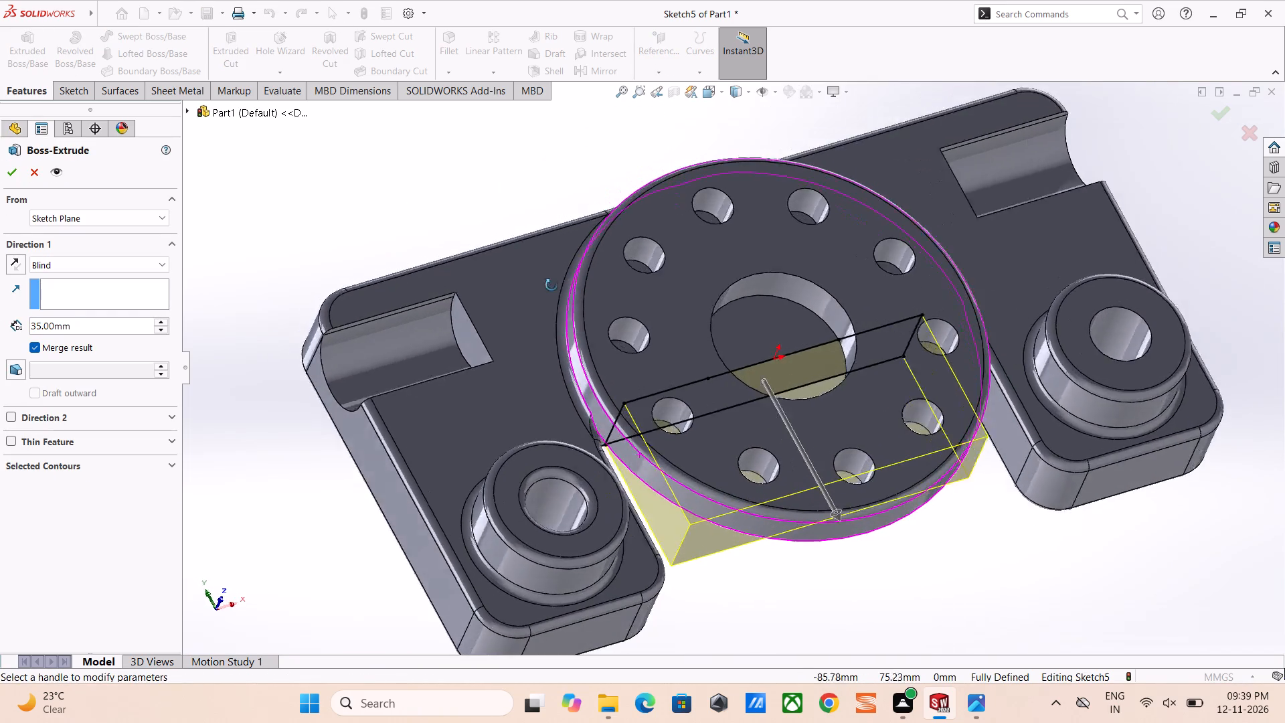
middle_drag(551, 285, 533, 366)
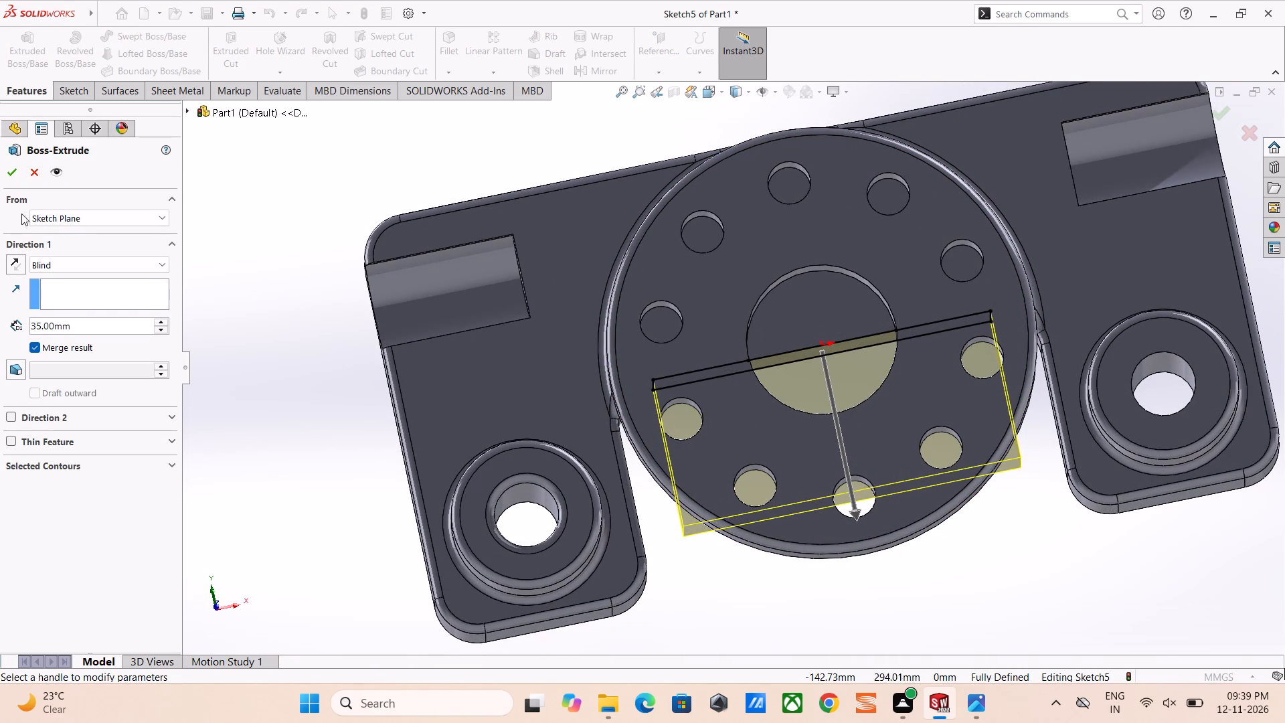
click(11, 170)
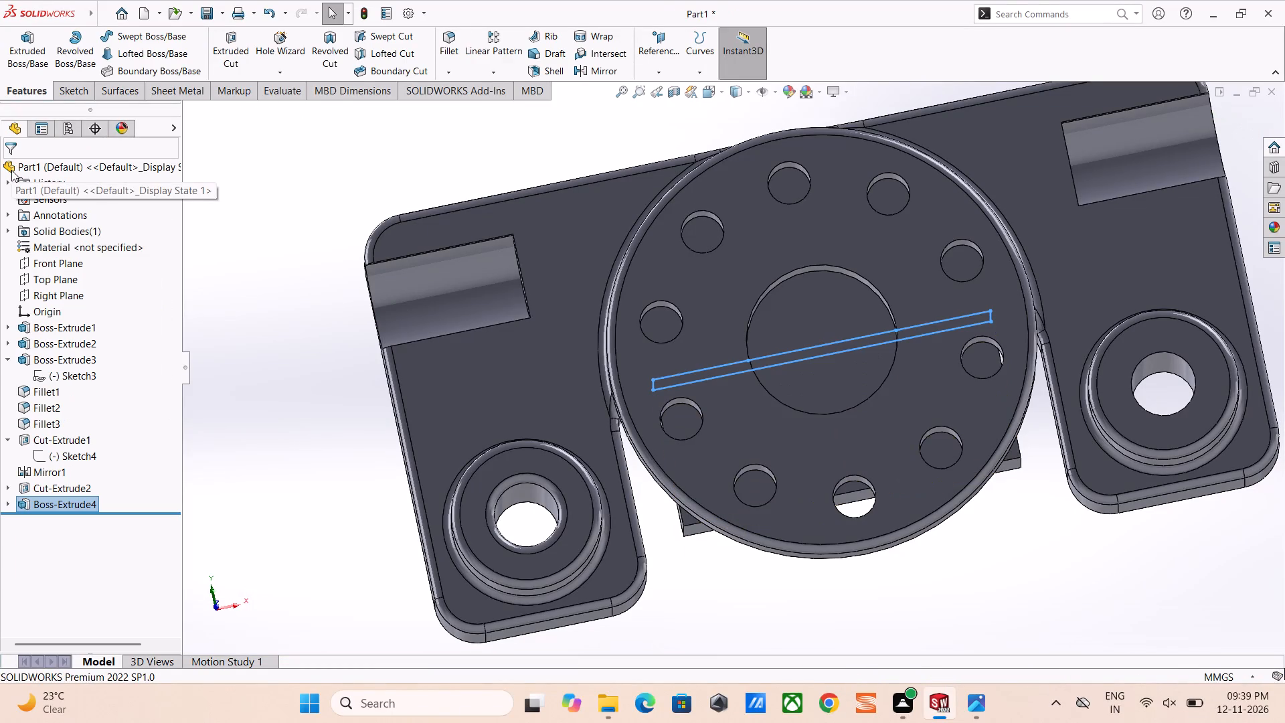
Sketch on the new block's upper face and convert the outlines of both triangular corners protruding beyond the round flange.
middle_drag(752, 498, 778, 345)
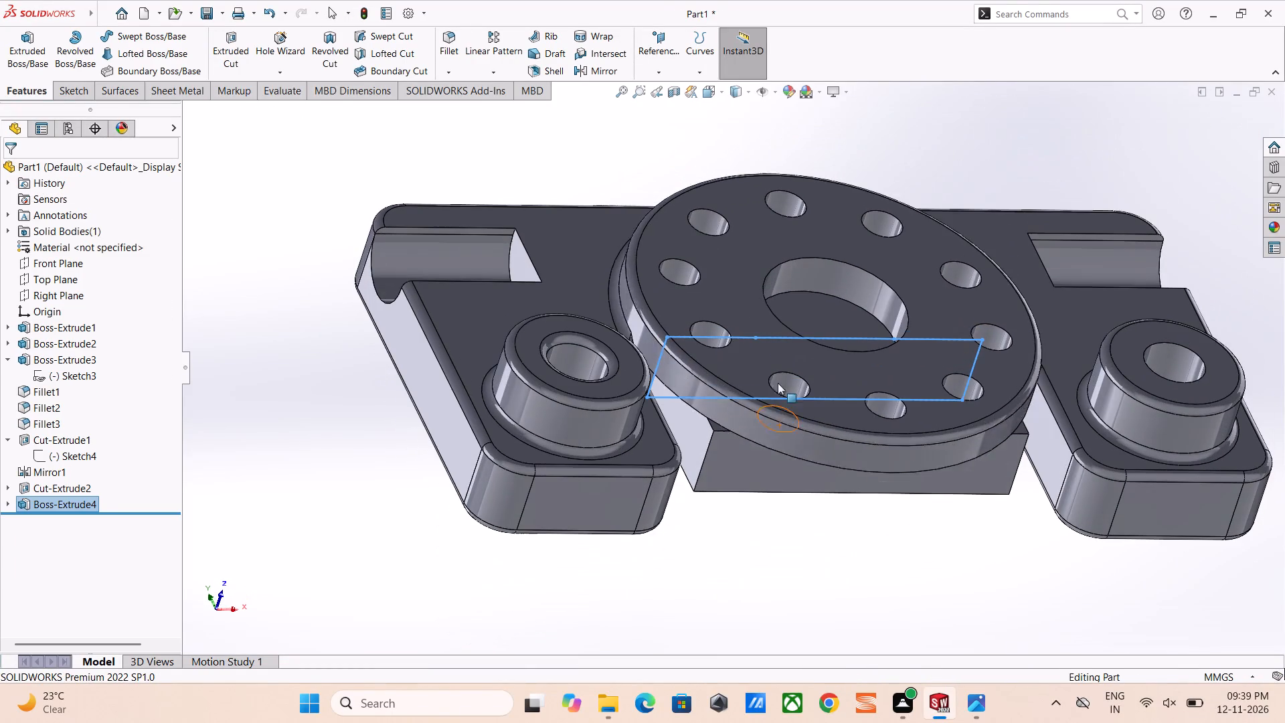
click(829, 588)
middle_drag(709, 473, 713, 339)
scroll(725, 380, down, 2)
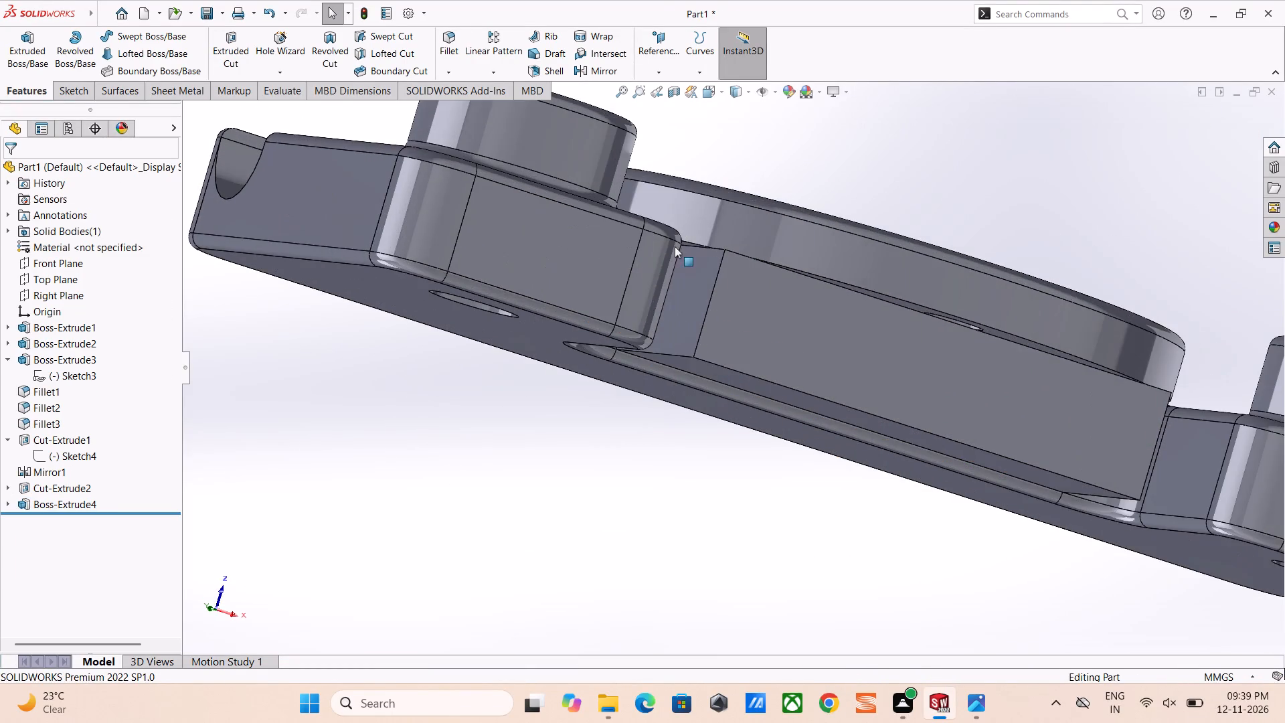
middle_drag(675, 246, 636, 372)
scroll(649, 326, down, 1)
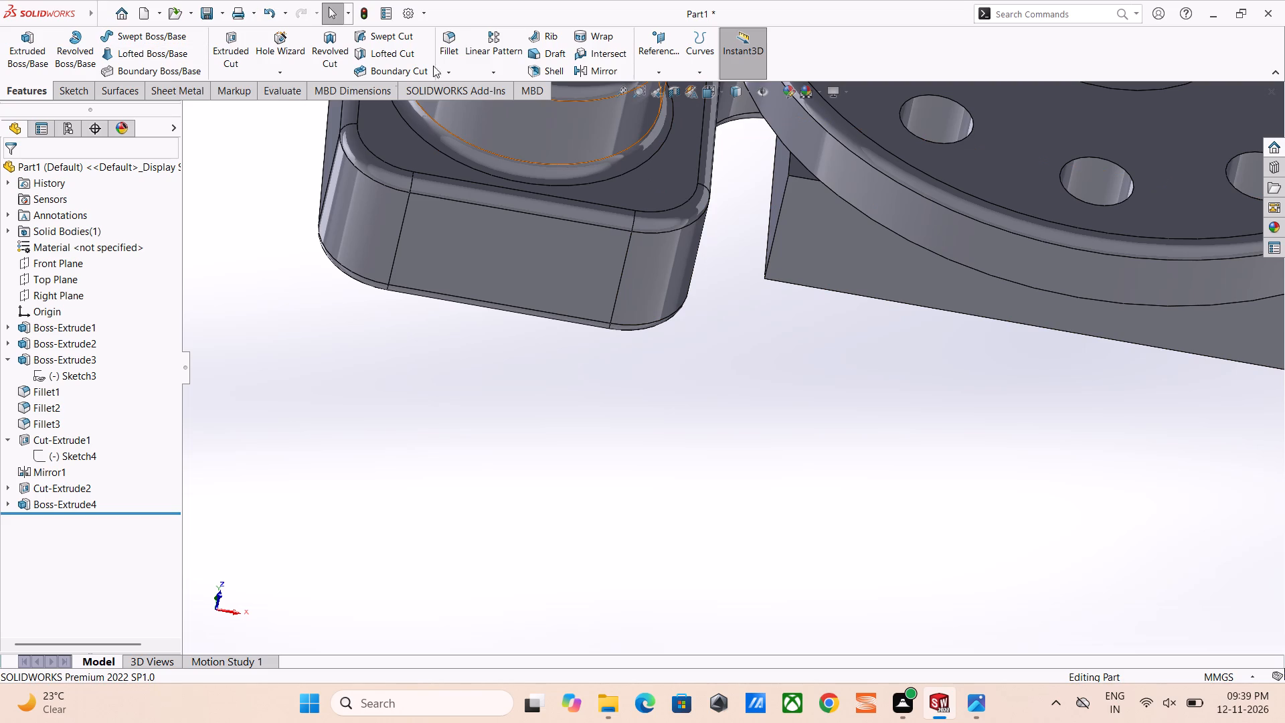
scroll(833, 204, down, 5)
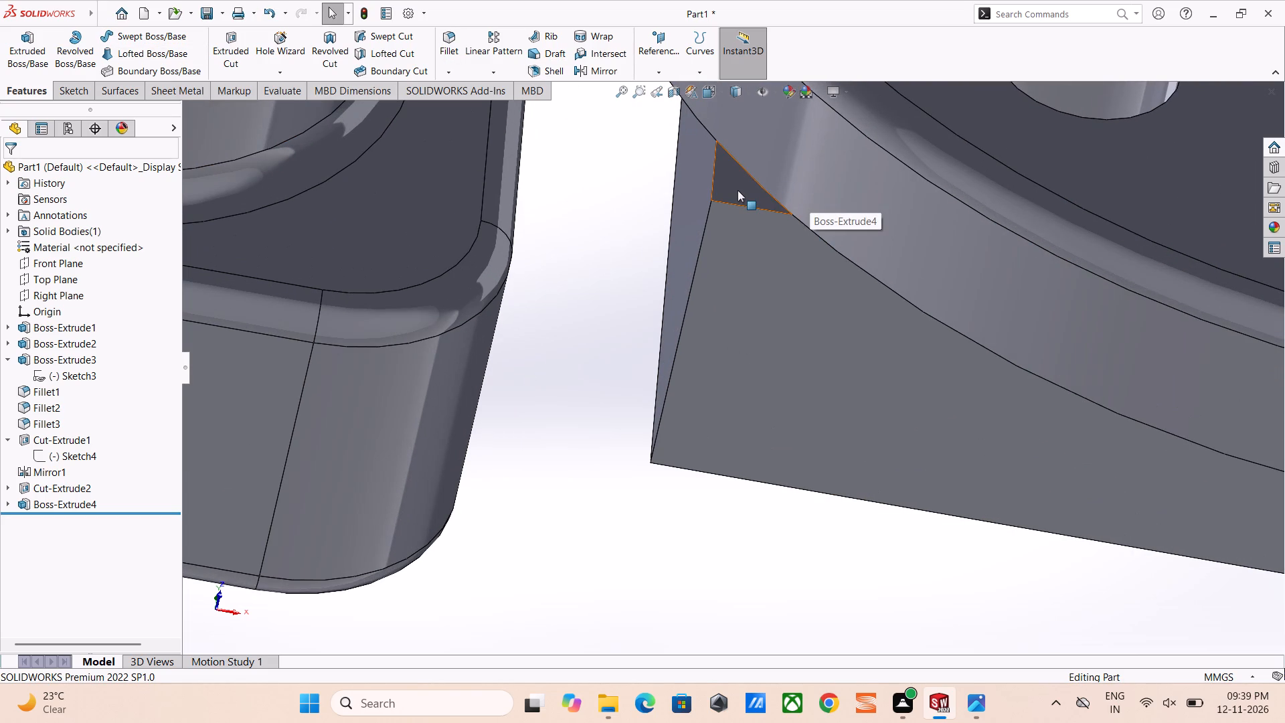
click(738, 190)
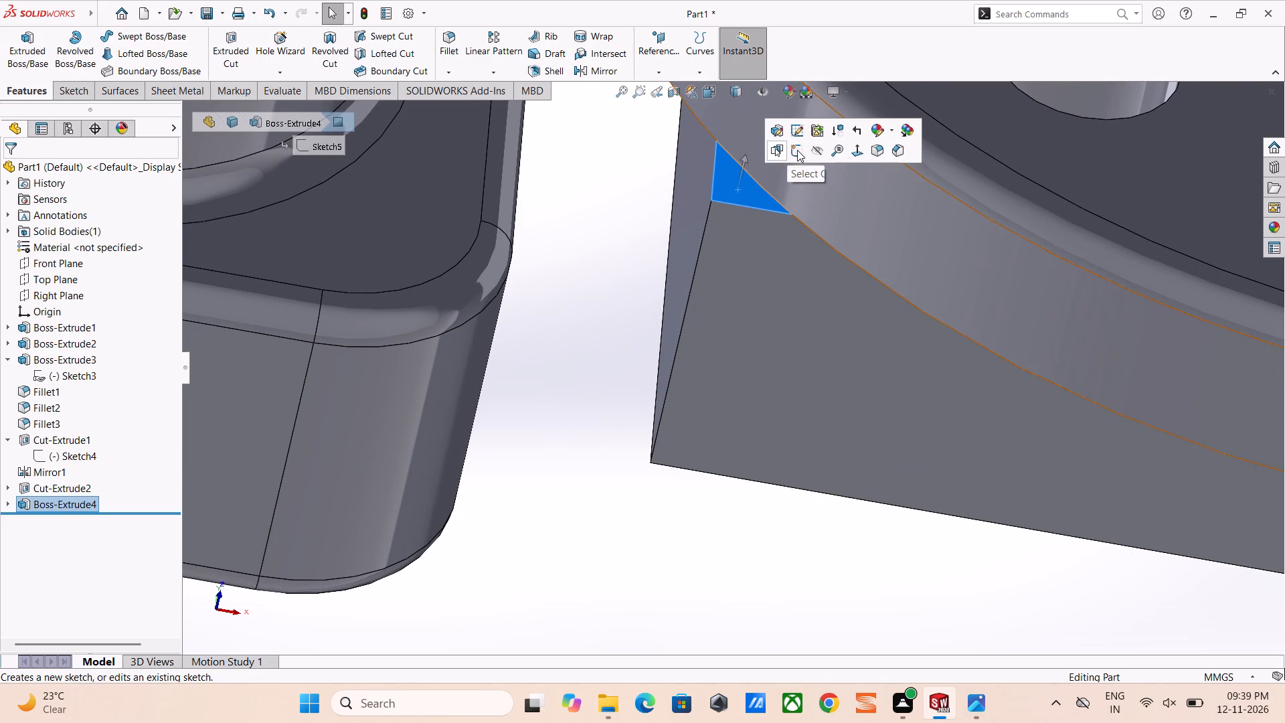
click(797, 150)
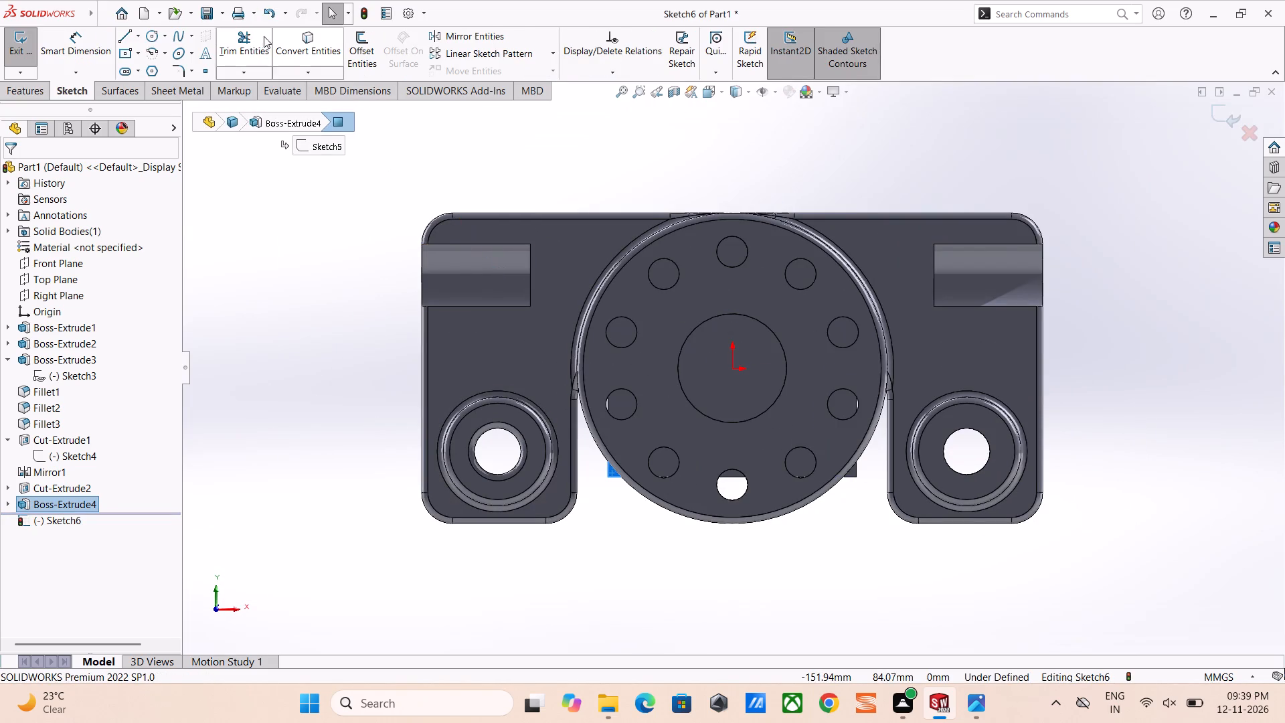
click(317, 45)
scroll(800, 583, down, 5)
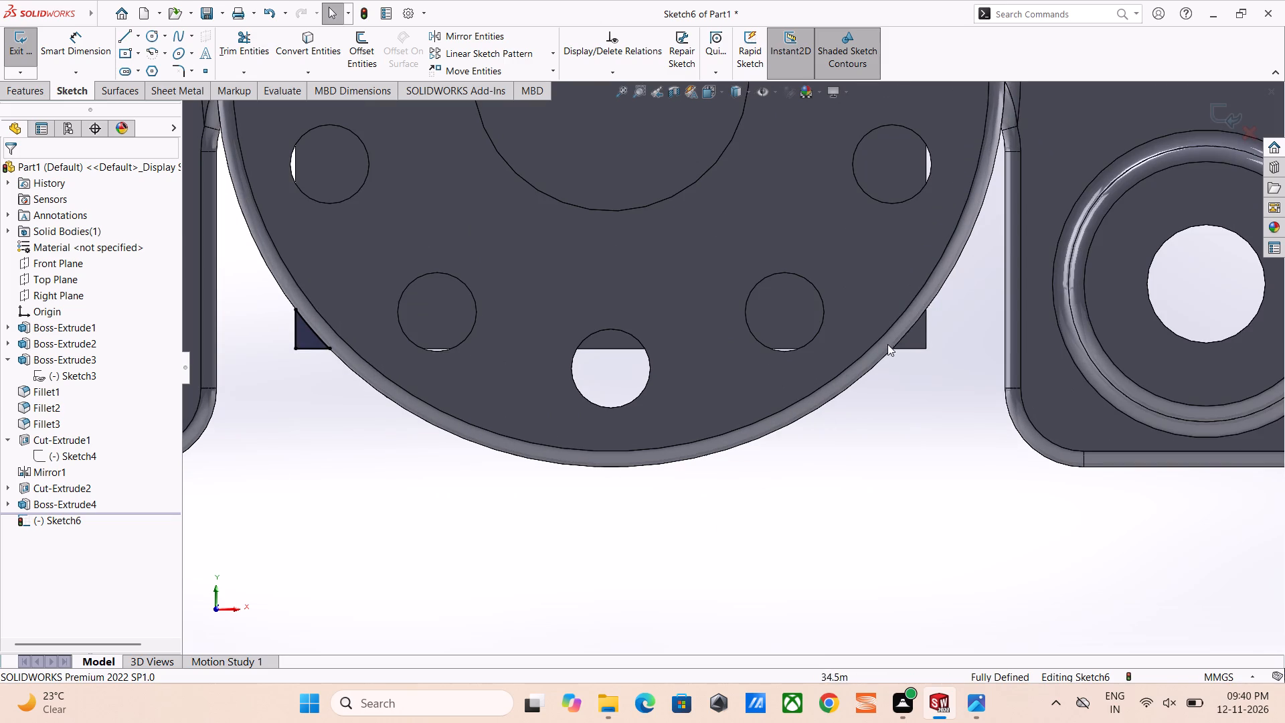
click(918, 335)
click(300, 42)
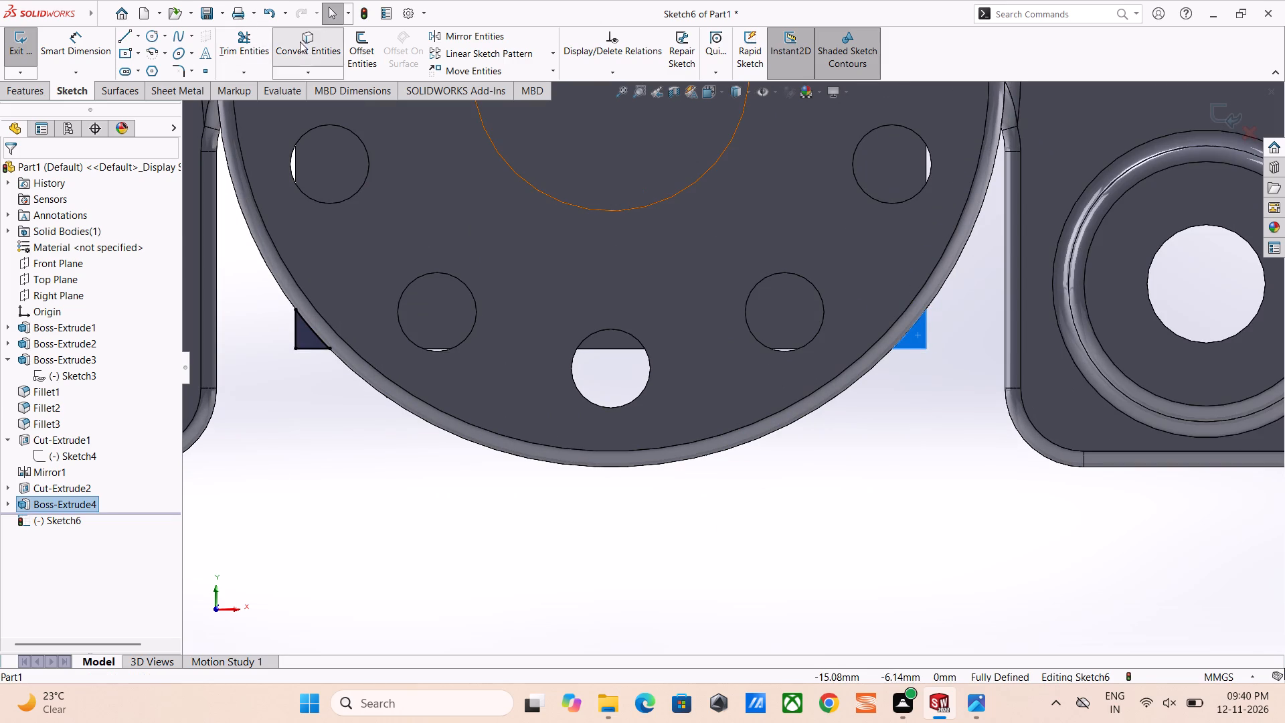
Cut away the two triangular block corners with a 35 mm blind extruded cut.
drag(10, 87, 16, 88)
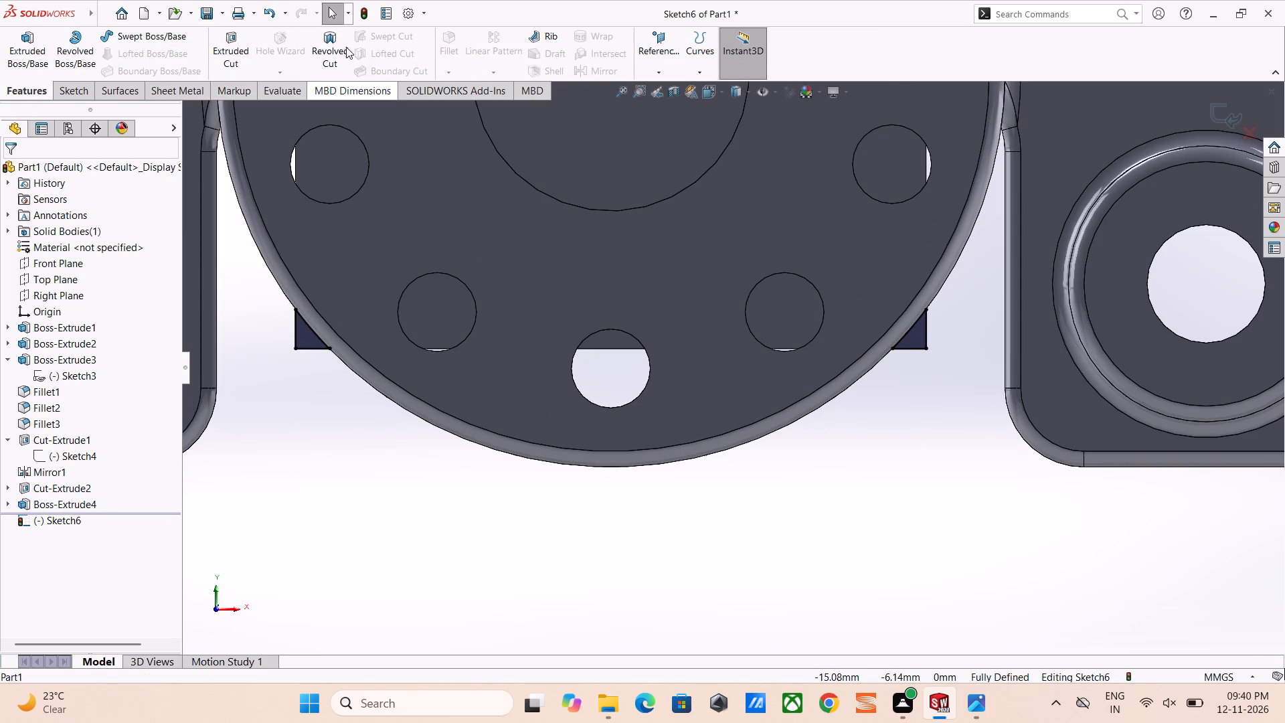
click(231, 46)
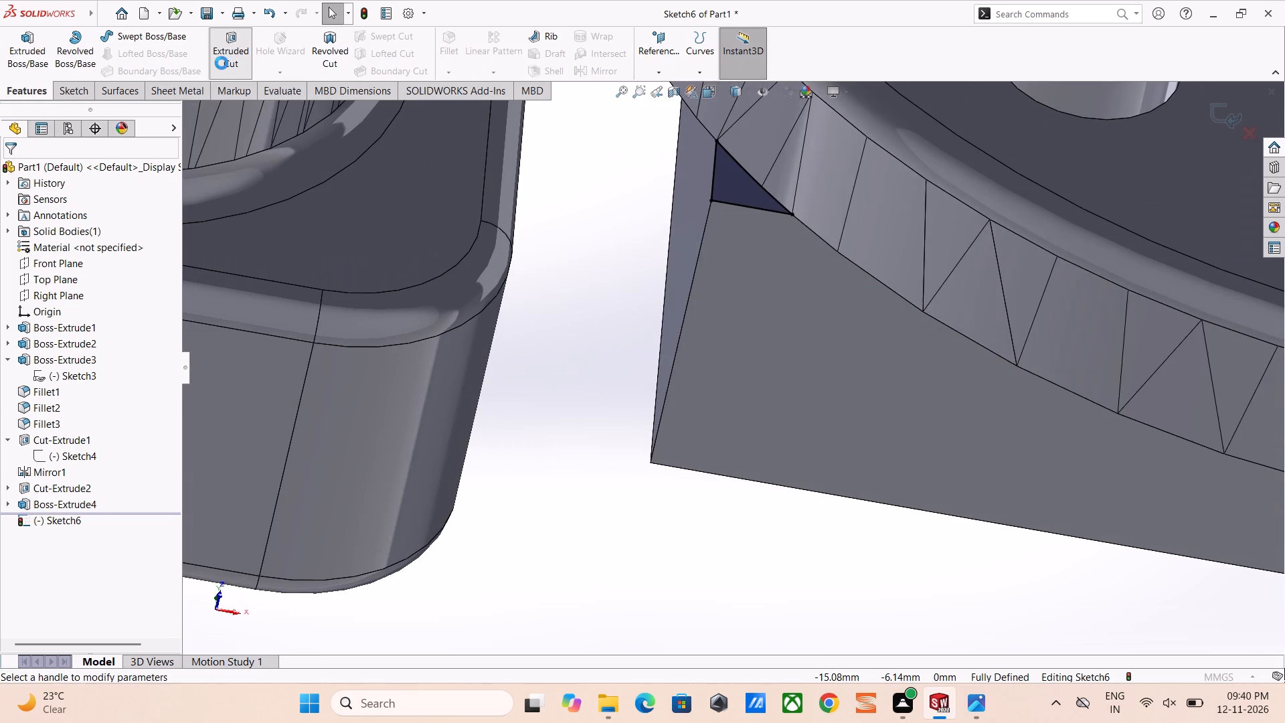
click(8, 171)
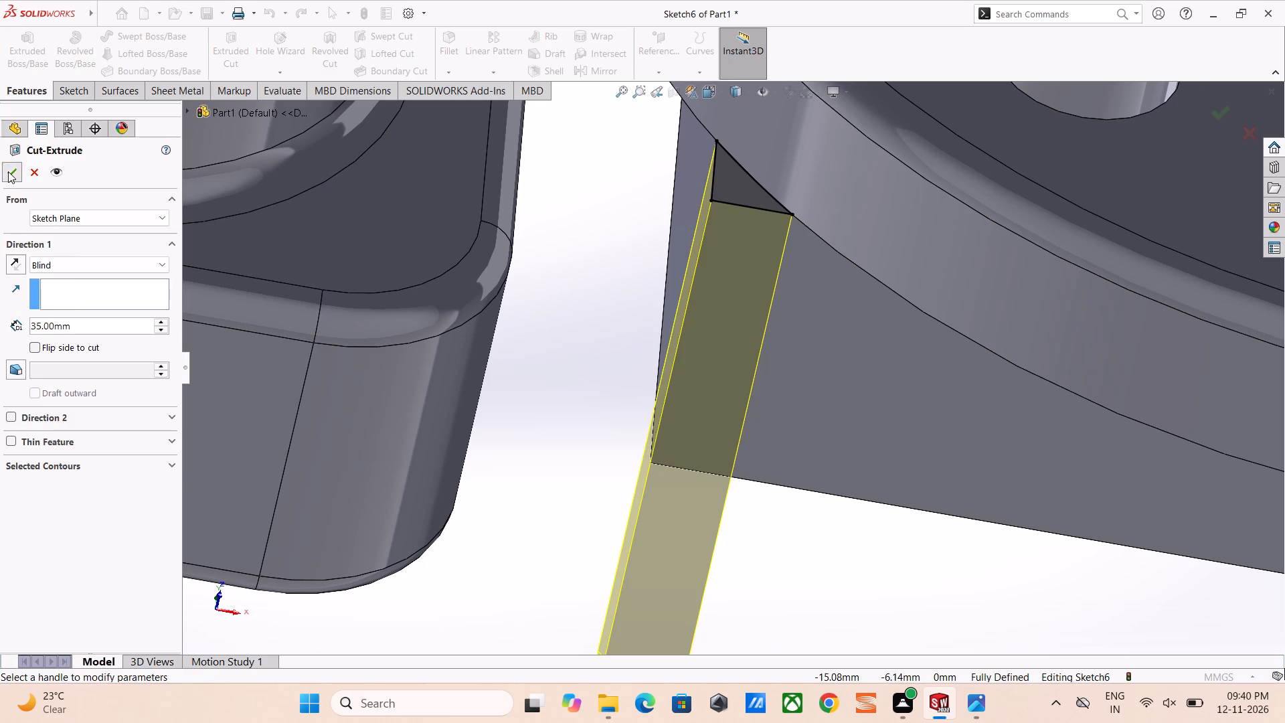
Fillet the support block's underside face along its two short side edges and long outer edge with a 2 mm symmetric radius.
scroll(712, 404, up, 7)
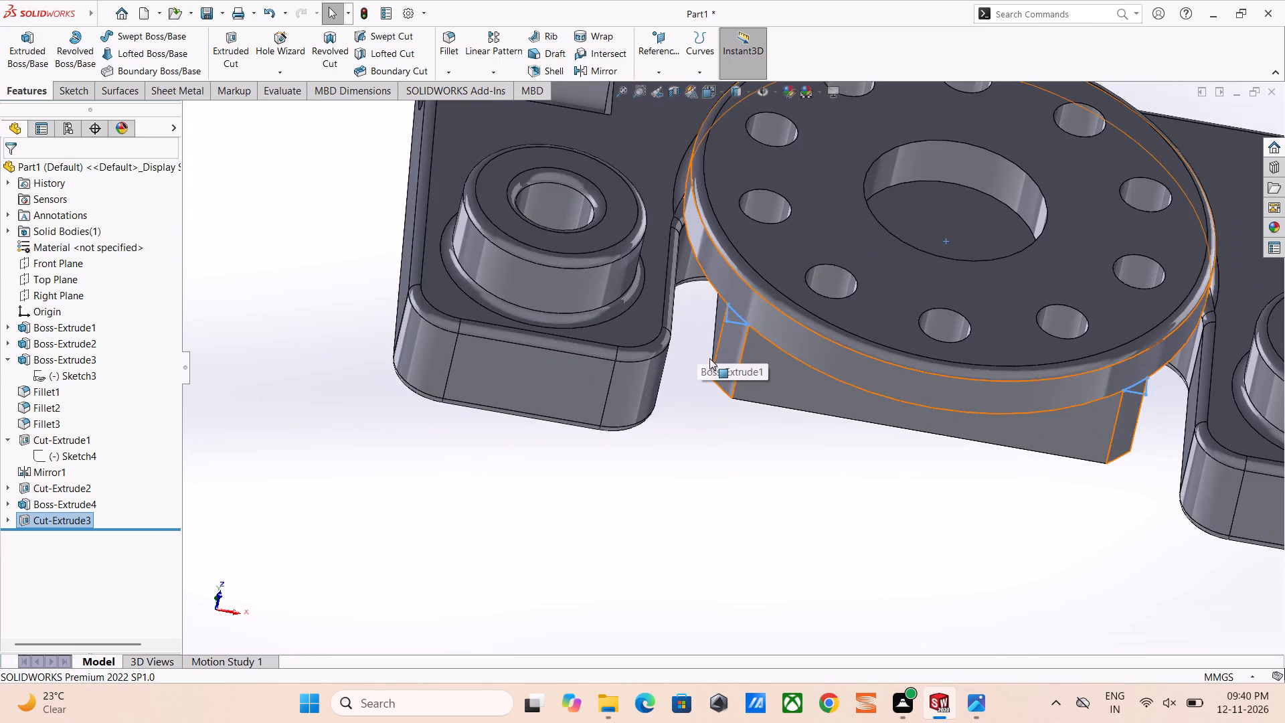
scroll(709, 358, up, 2)
scroll(713, 355, down, 3)
middle_drag(744, 356, 796, 107)
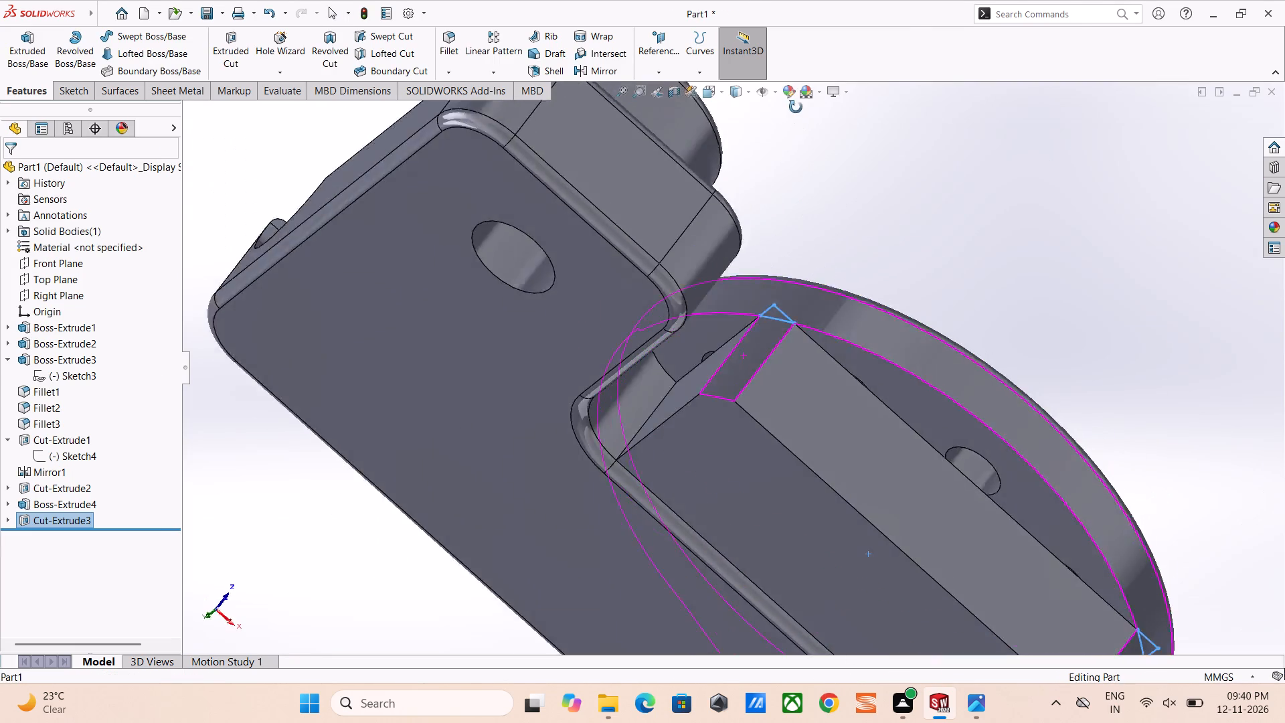
middle_drag(796, 107, 795, 25)
scroll(876, 485, up, 7)
scroll(729, 437, down, 6)
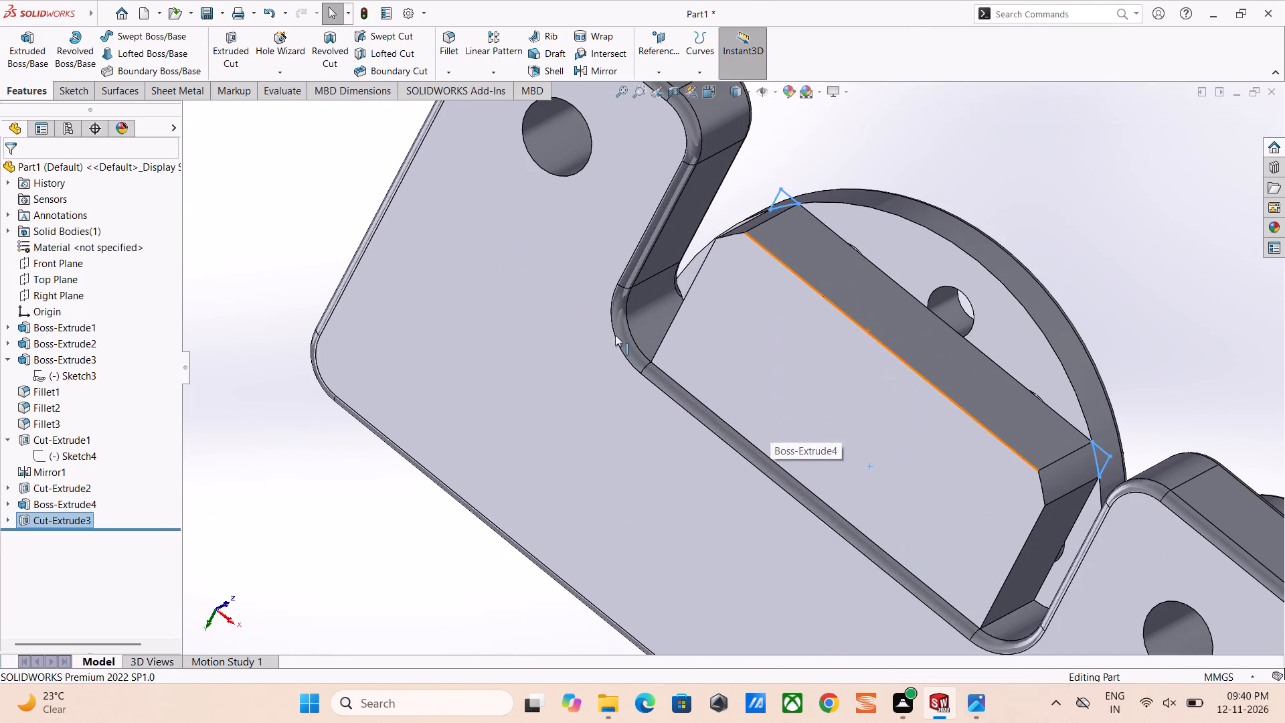
drag(347, 580, 349, 573)
scroll(619, 452, down, 3)
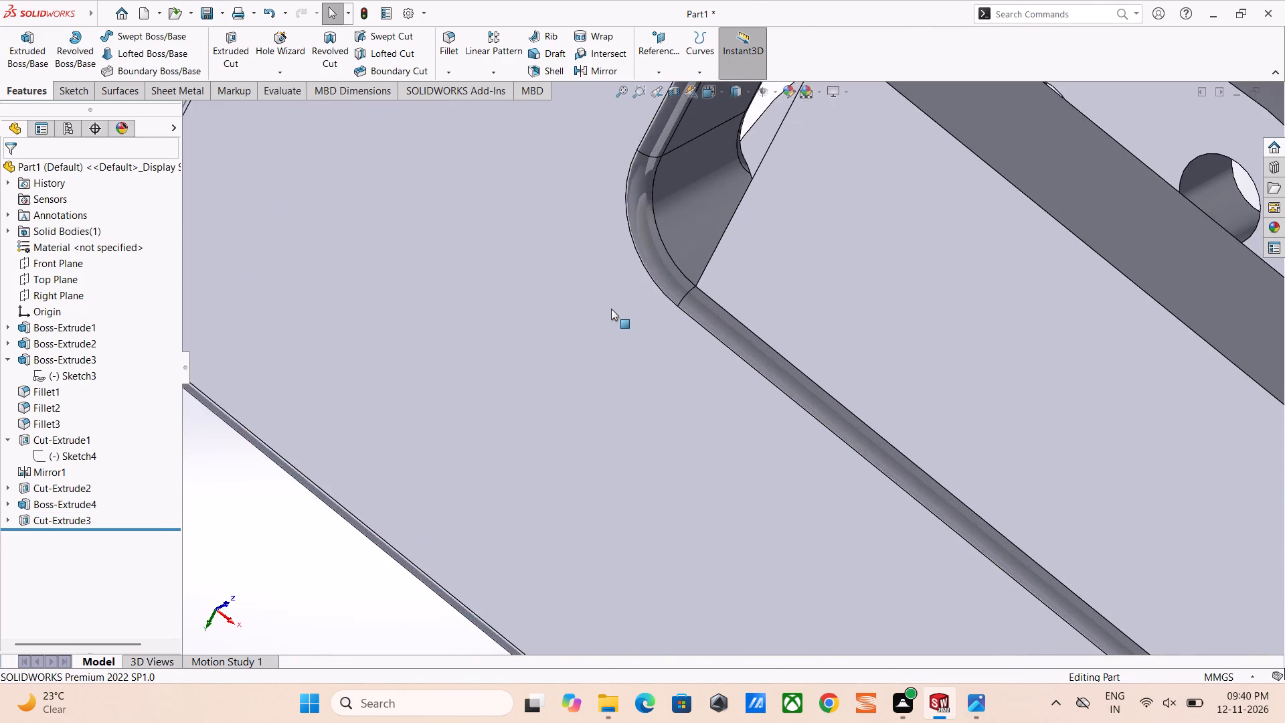
middle_drag(611, 309, 606, 443)
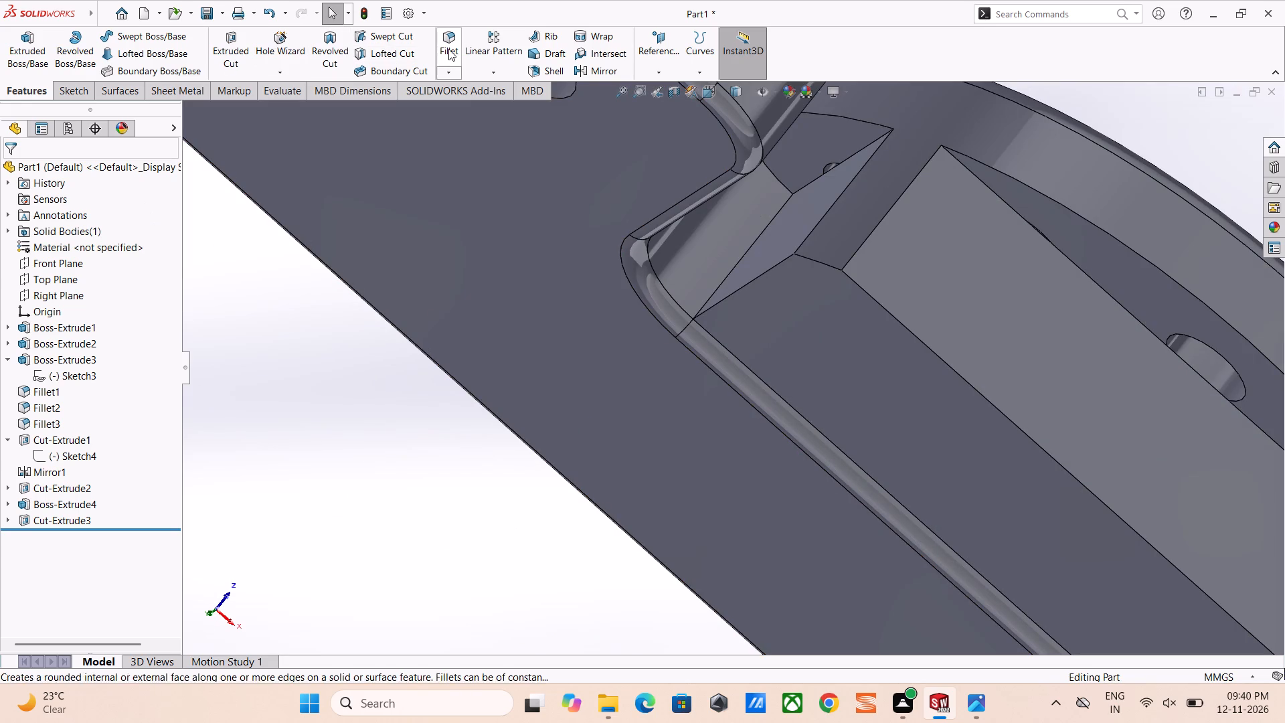
click(448, 49)
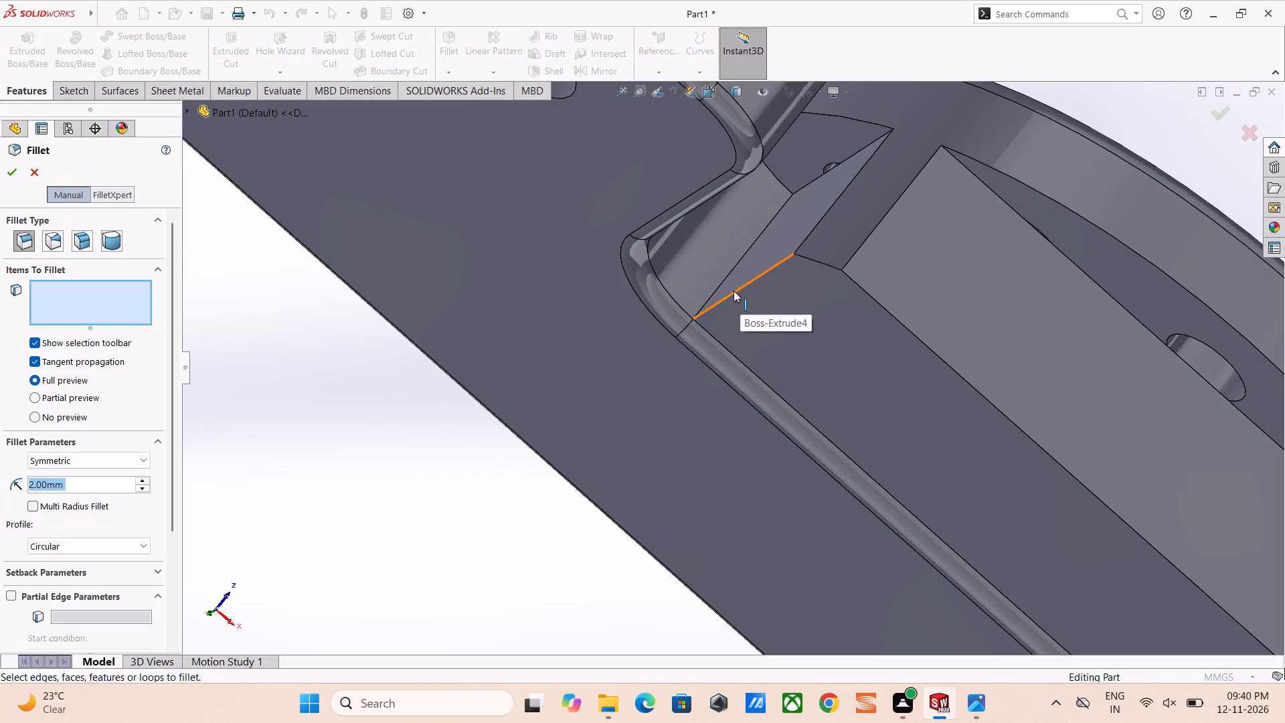
click(734, 291)
scroll(755, 301, up, 4)
middle_drag(840, 403, 777, 296)
scroll(777, 296, up, 1)
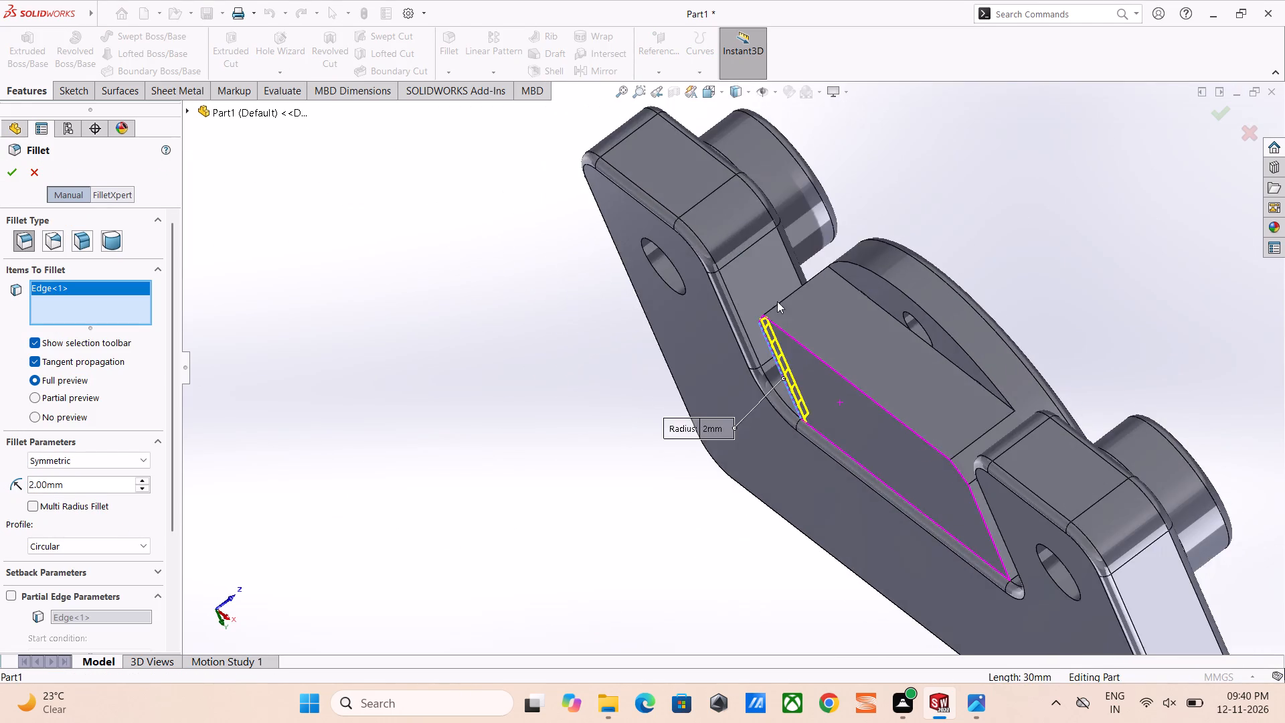
scroll(982, 518, down, 3)
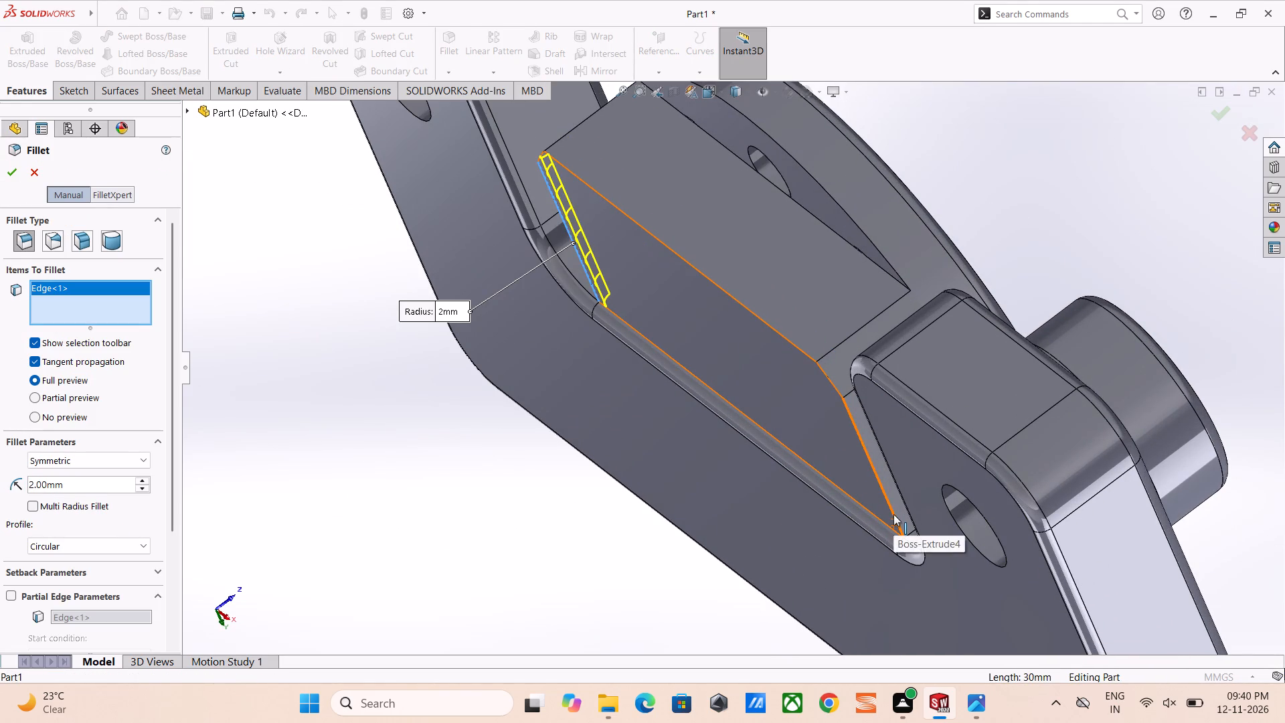
click(893, 514)
click(746, 375)
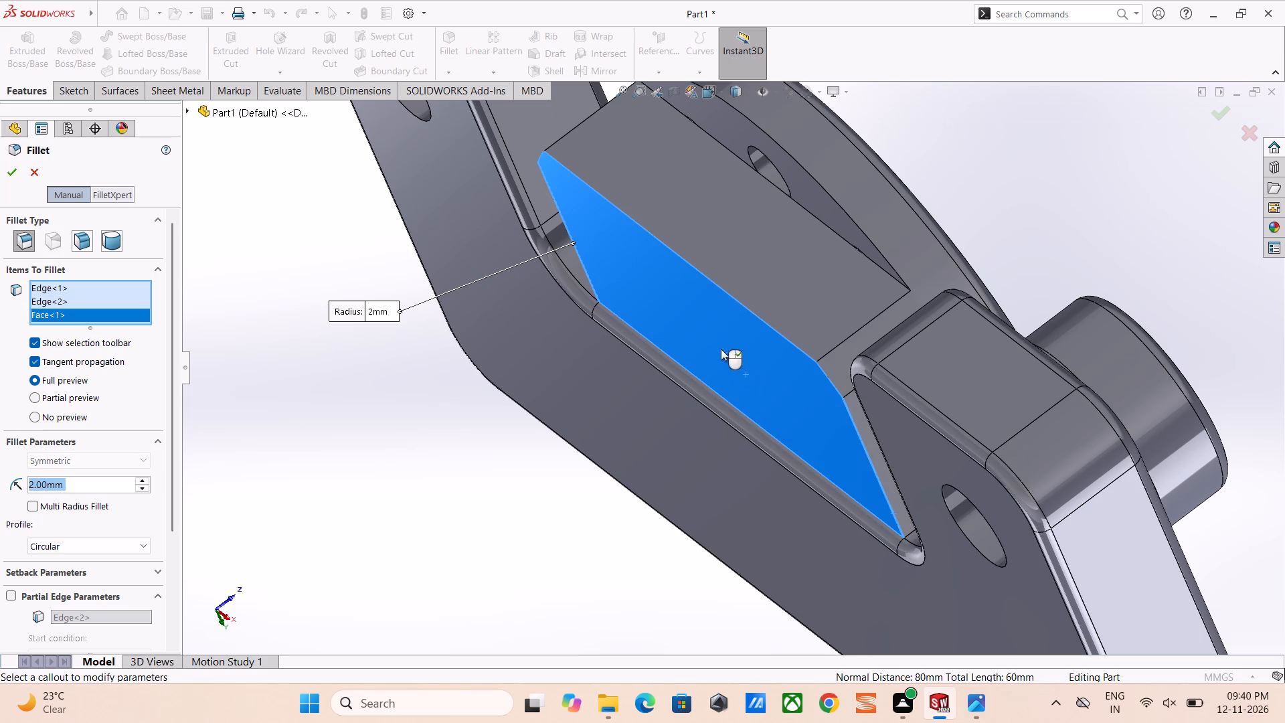
click(709, 302)
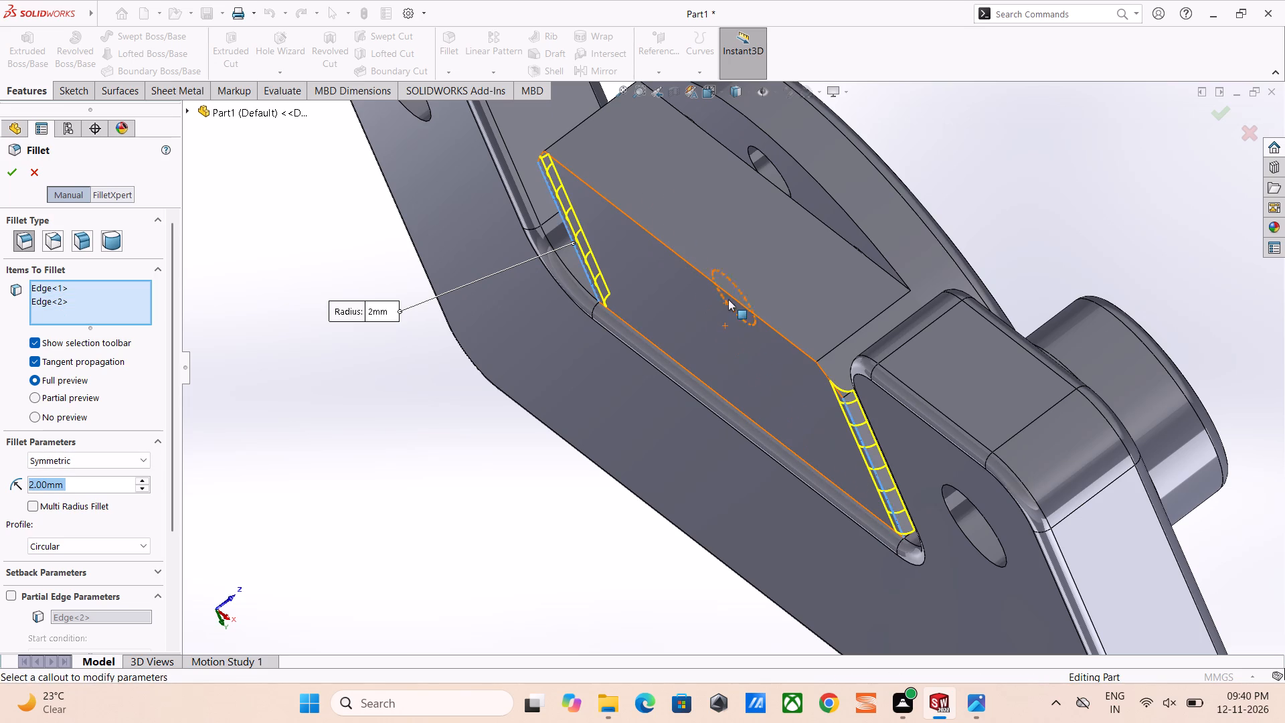
click(732, 295)
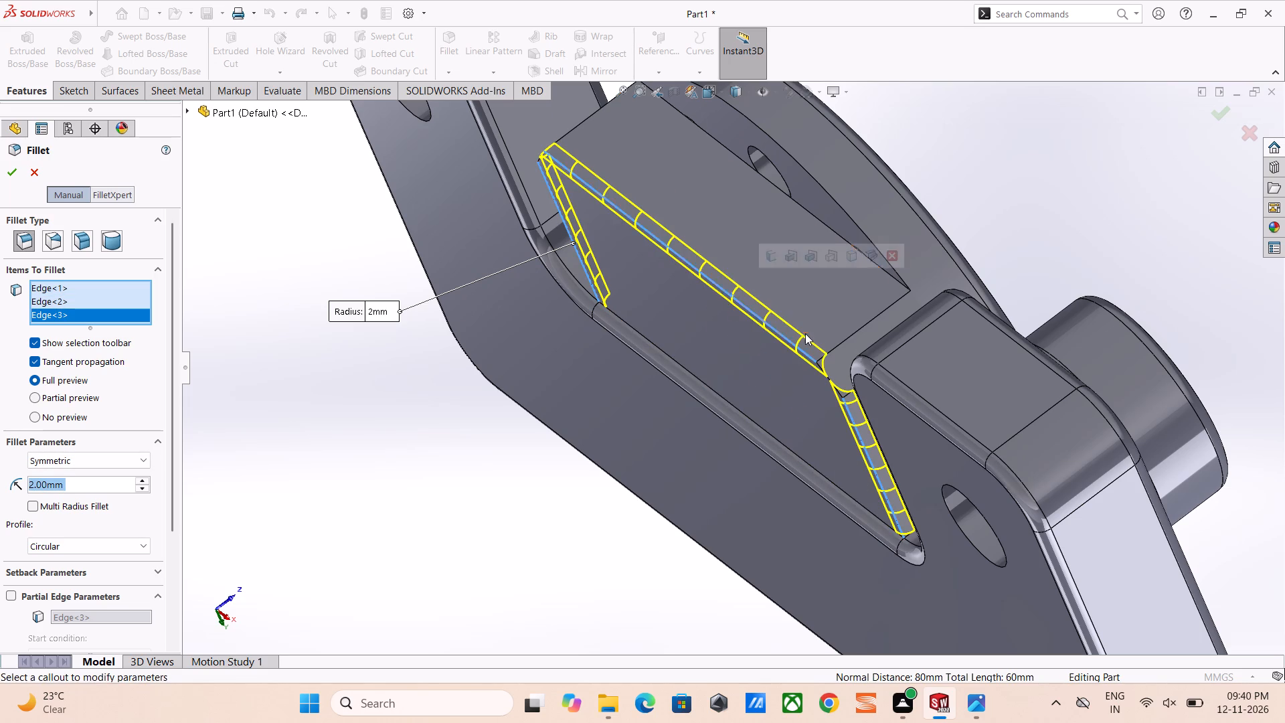
middle_drag(805, 333, 875, 388)
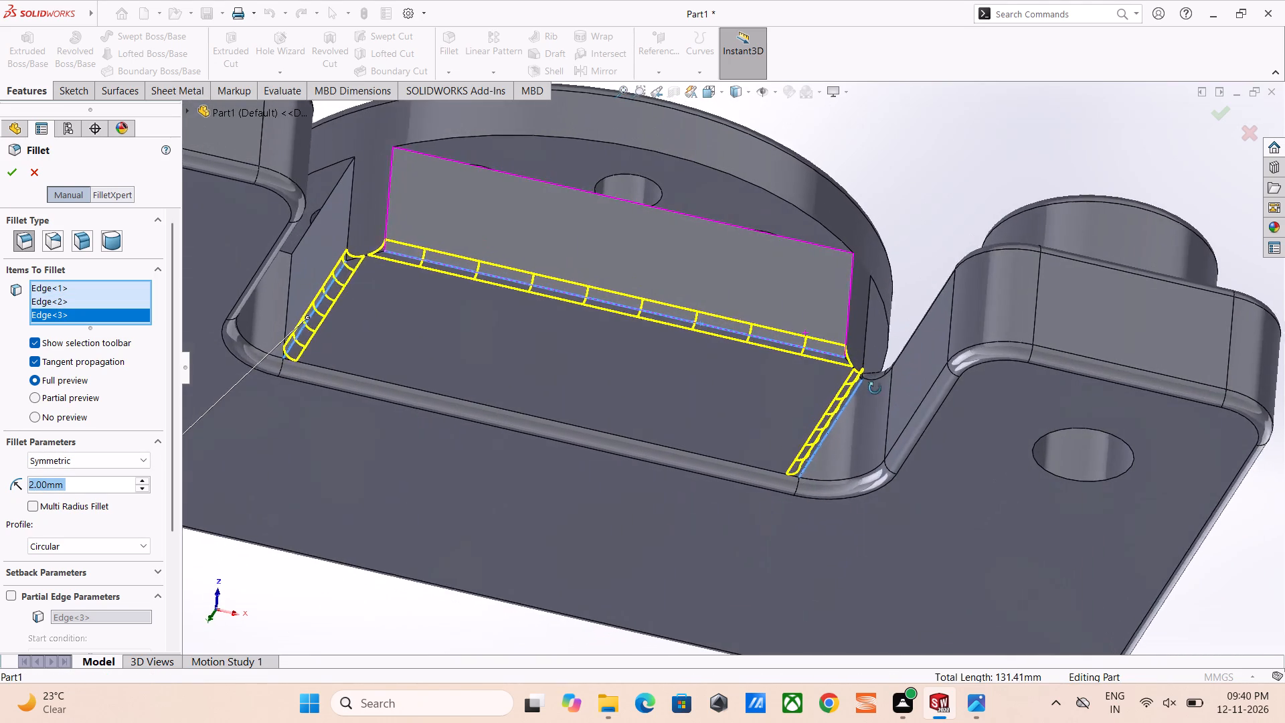
middle_drag(875, 388, 854, 301)
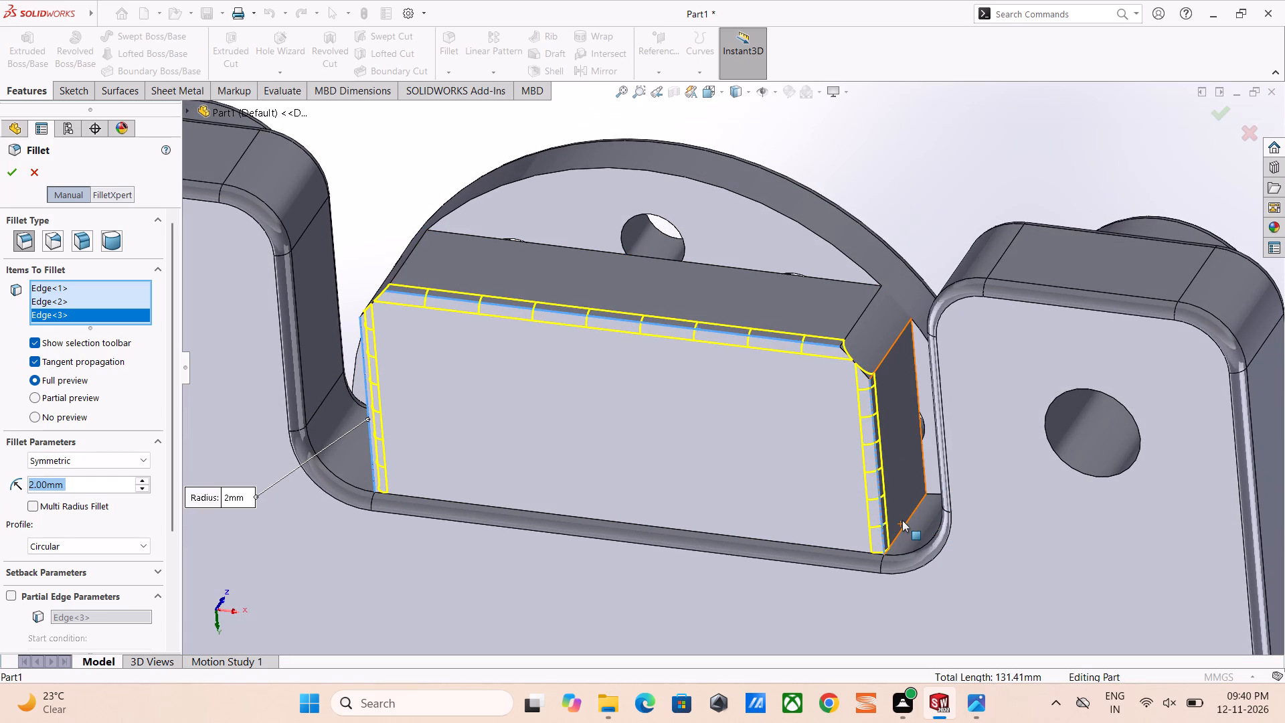
scroll(902, 524, down, 6)
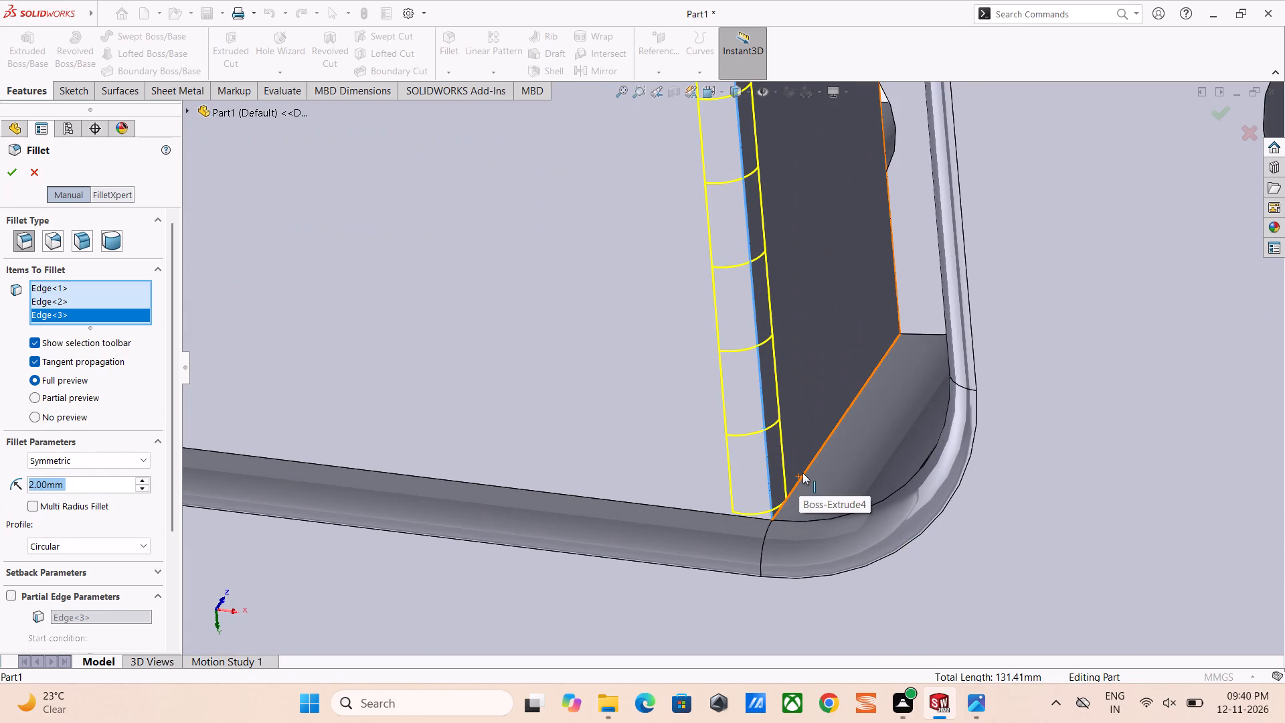
click(803, 472)
click(803, 472)
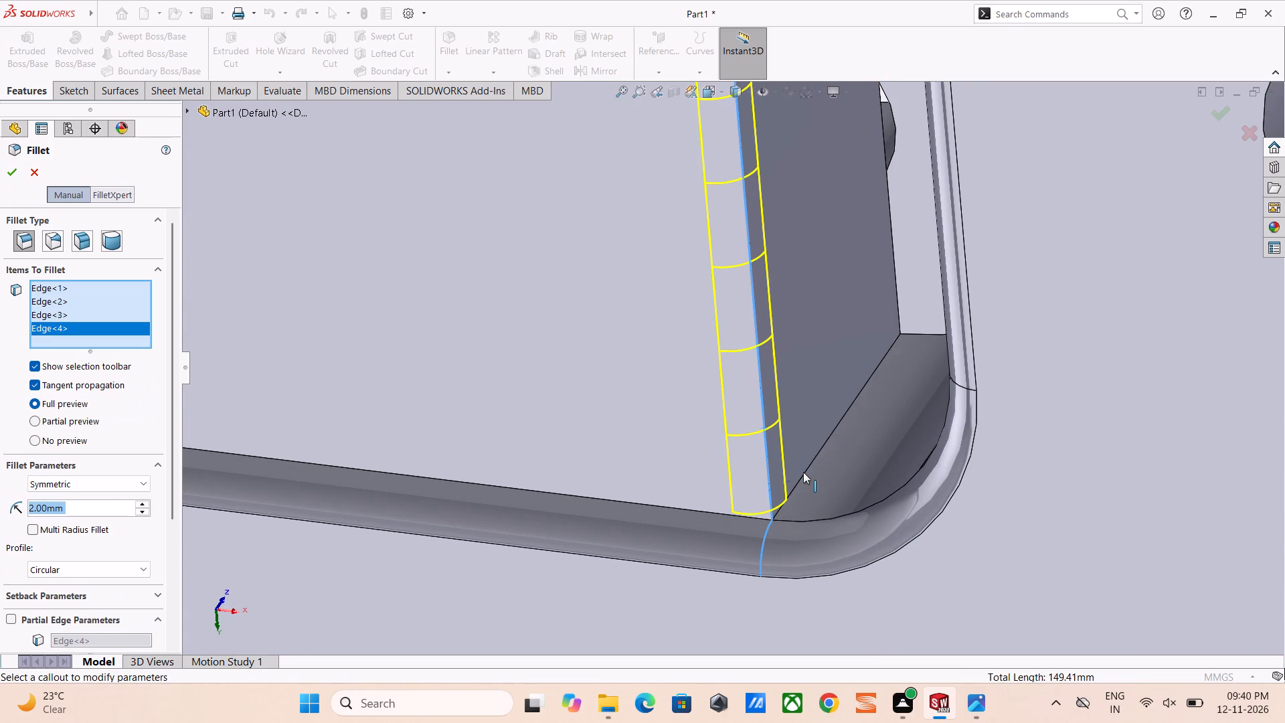
click(664, 507)
click(664, 507)
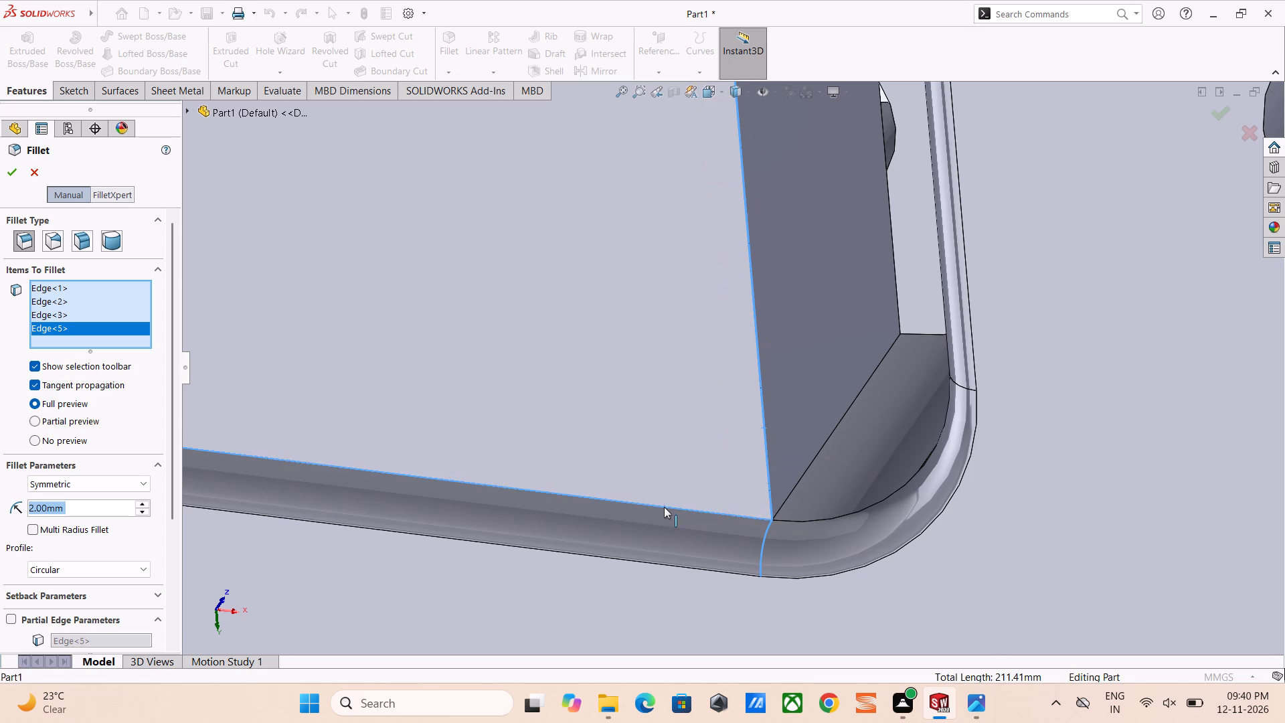
click(16, 169)
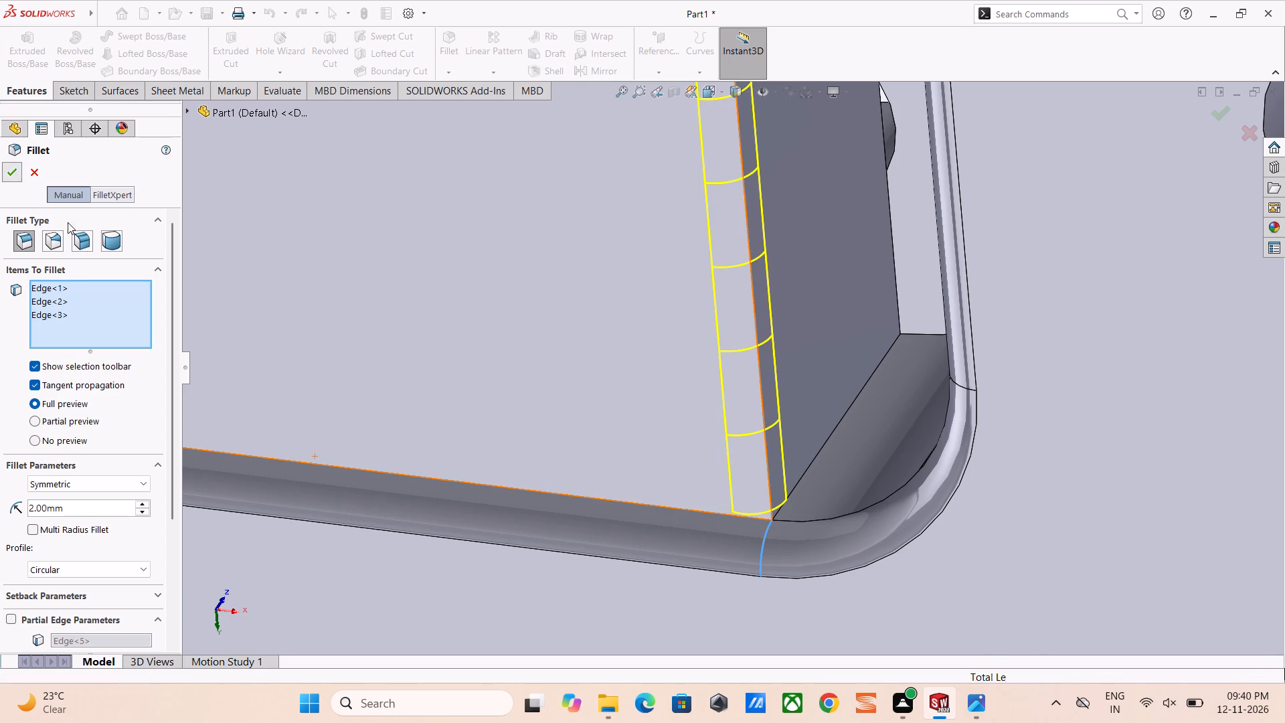
Inspect the finished mounting plate from all sides, checking the block fillets, flange holes, ring bosses and end-face recesses.
scroll(471, 356, up, 2)
scroll(558, 371, up, 2)
scroll(588, 305, up, 2)
scroll(607, 327, down, 3)
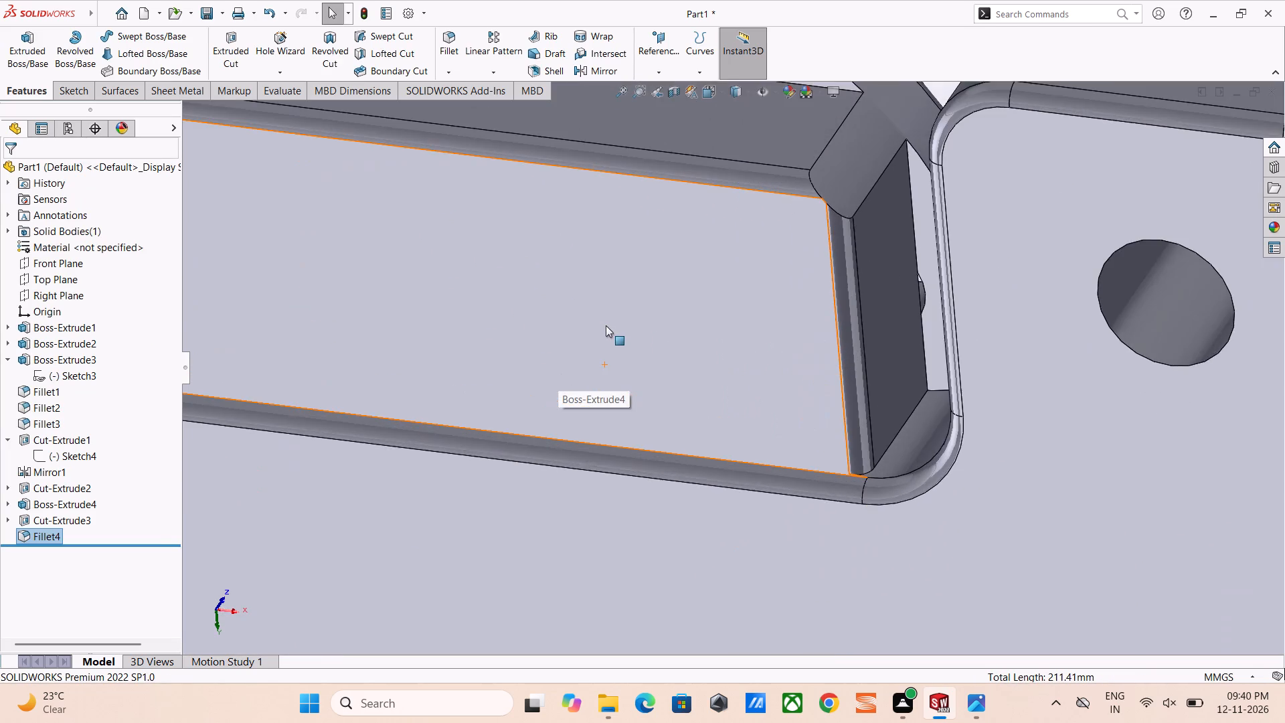
middle_drag(606, 325, 599, 507)
scroll(616, 429, up, 4)
scroll(616, 373, up, 3)
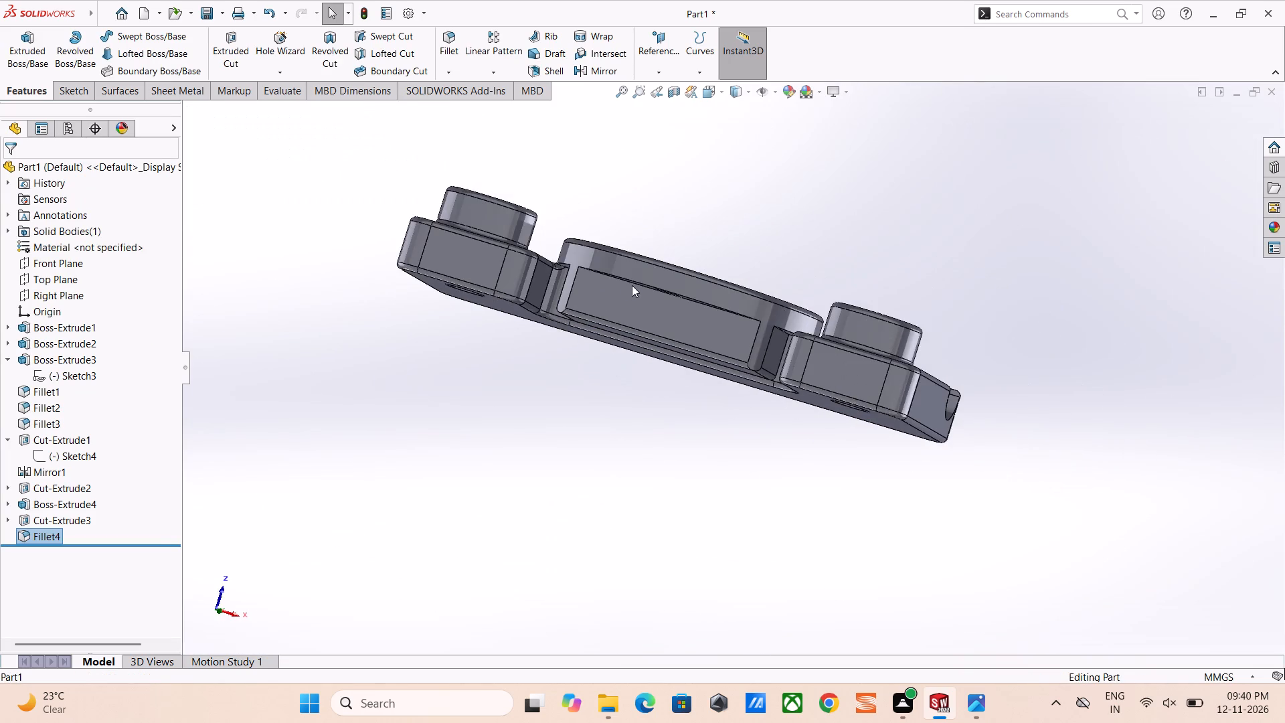
middle_drag(632, 285, 806, 106)
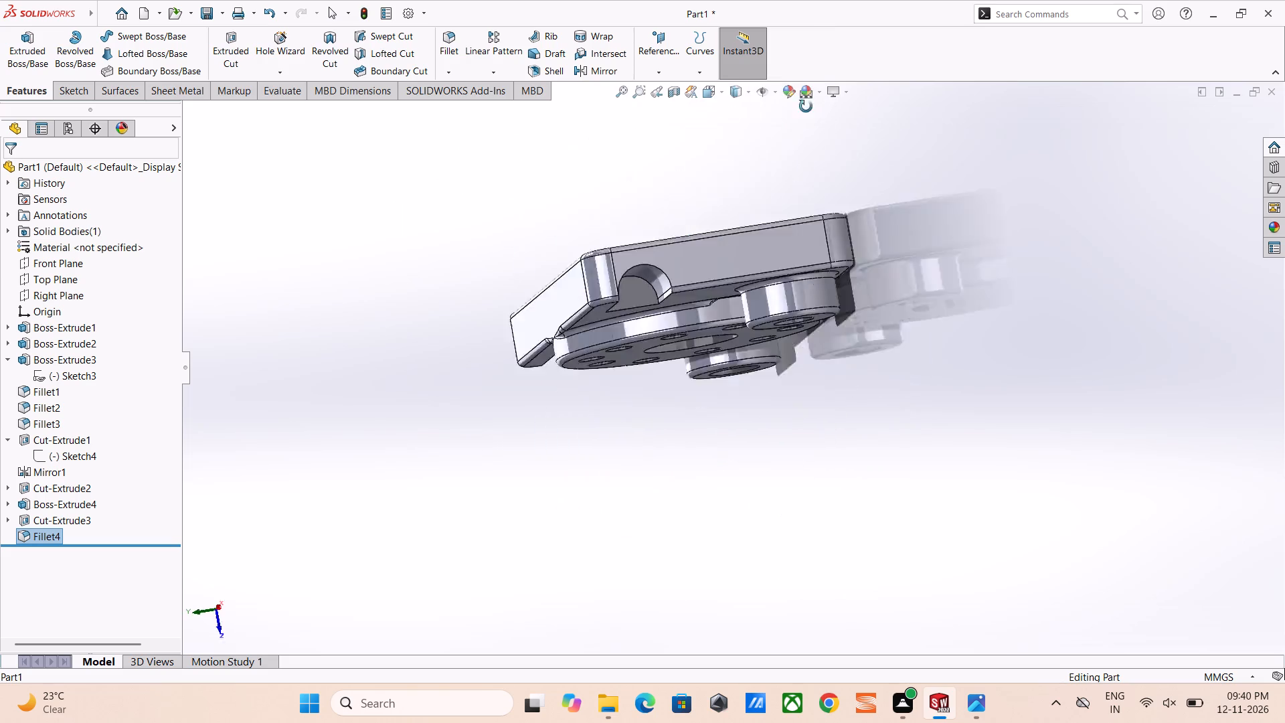
middle_drag(806, 106, 712, 564)
scroll(888, 582, down, 1)
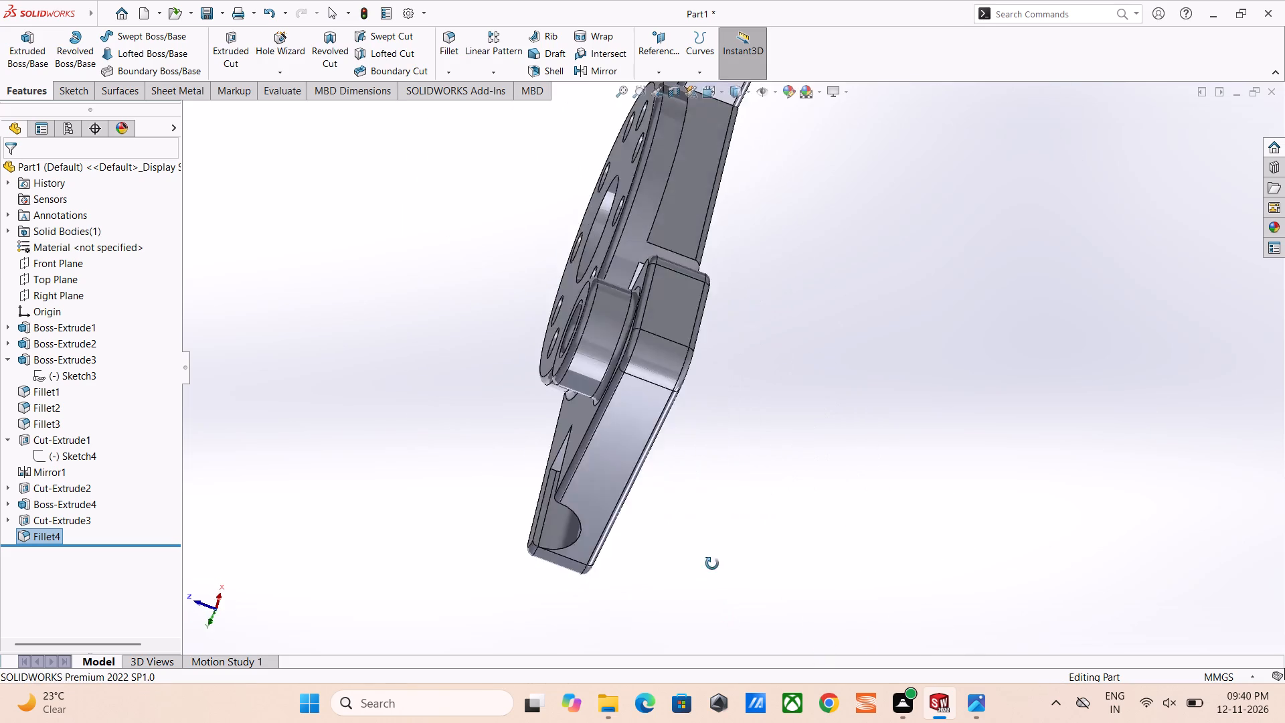
middle_drag(712, 564, 762, 422)
scroll(760, 434, up, 3)
scroll(729, 394, down, 4)
scroll(687, 213, up, 4)
middle_drag(664, 234, 819, 424)
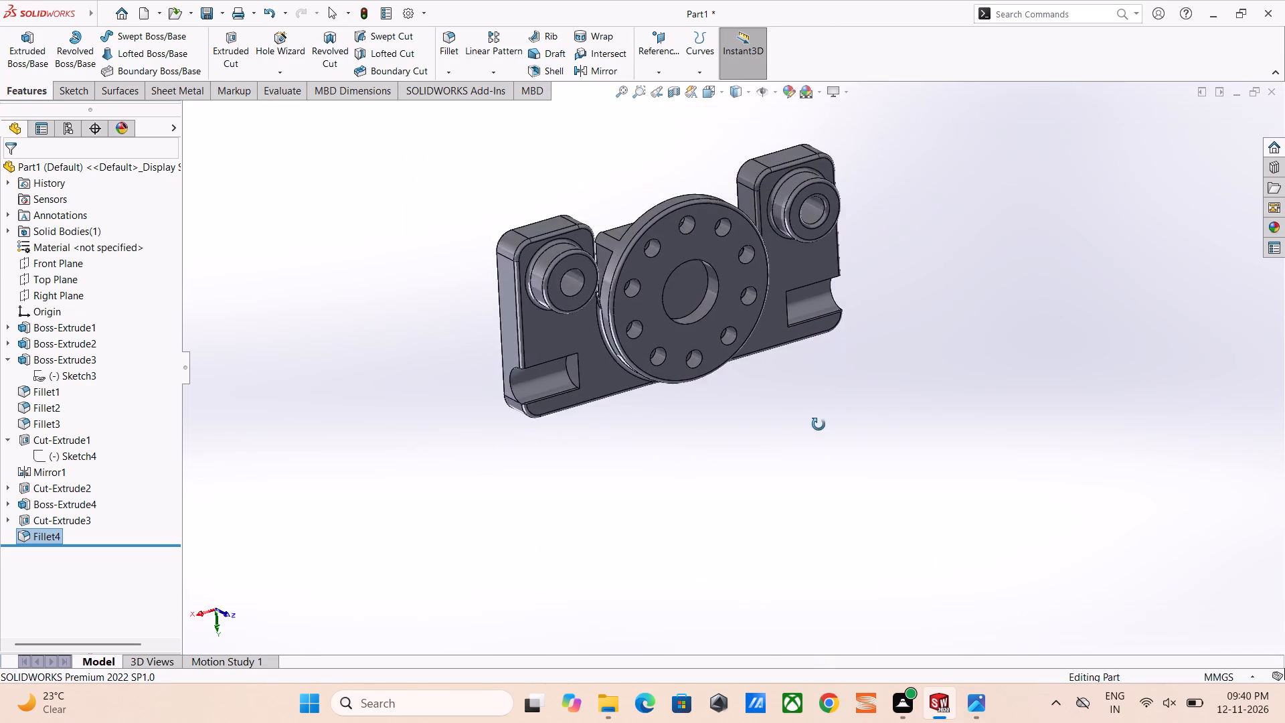
middle_drag(819, 424, 661, 185)
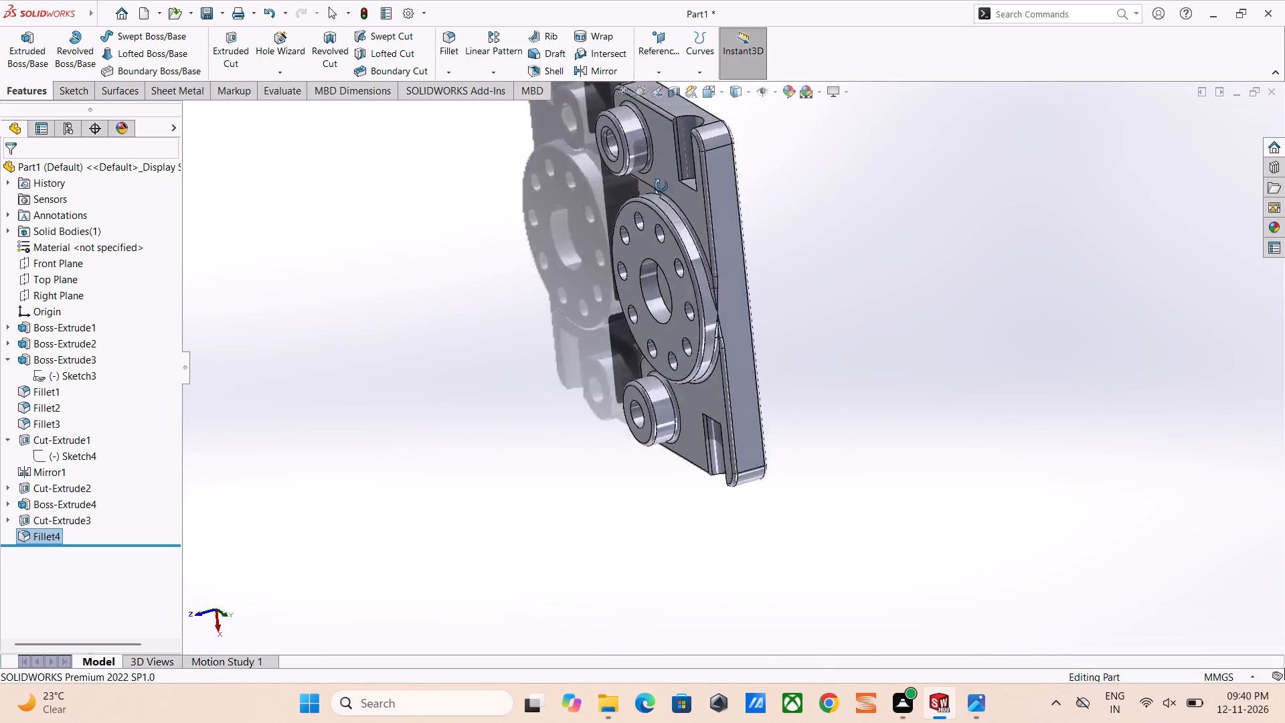
middle_drag(661, 185, 1005, 615)
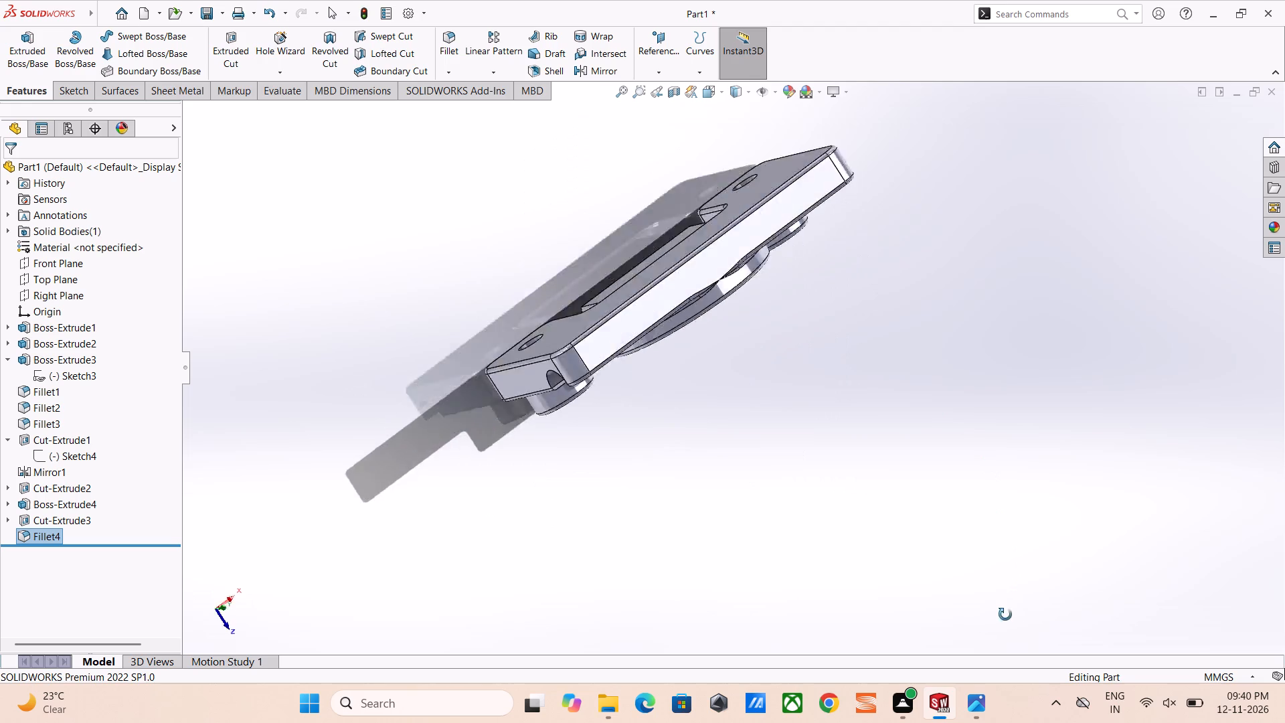
middle_drag(1005, 615, 927, 256)
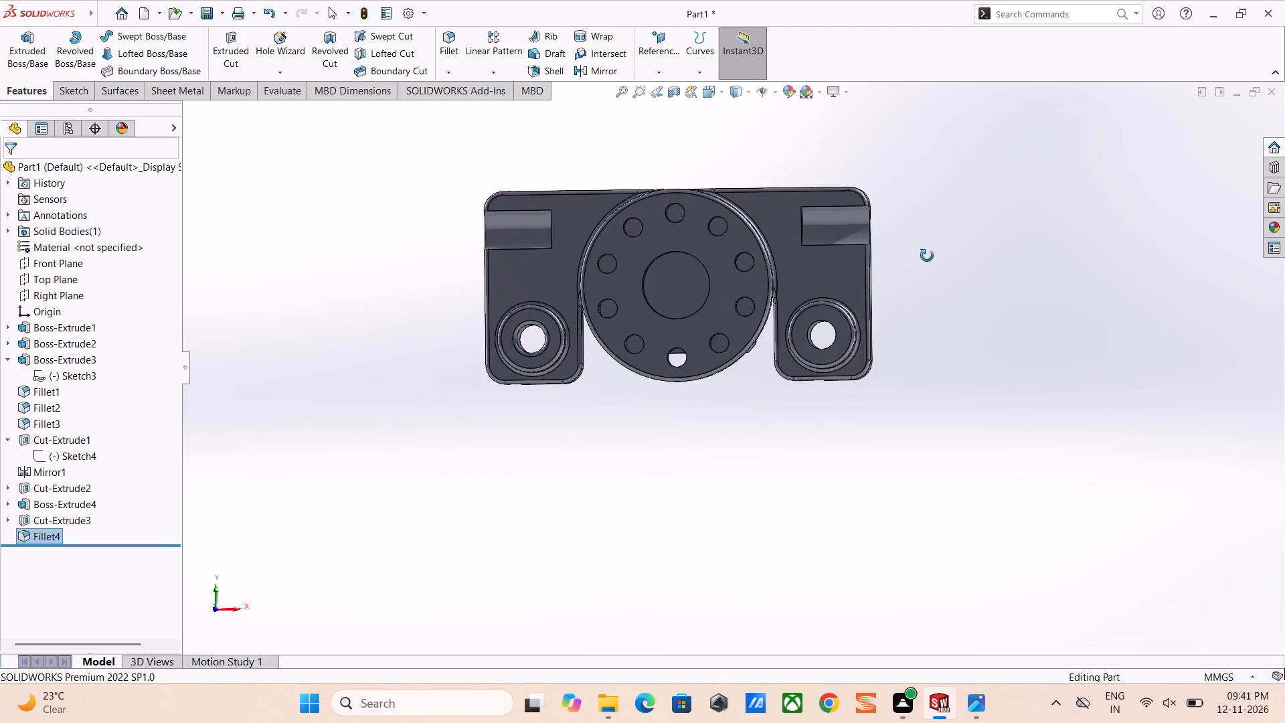
middle_drag(927, 256, 929, 293)
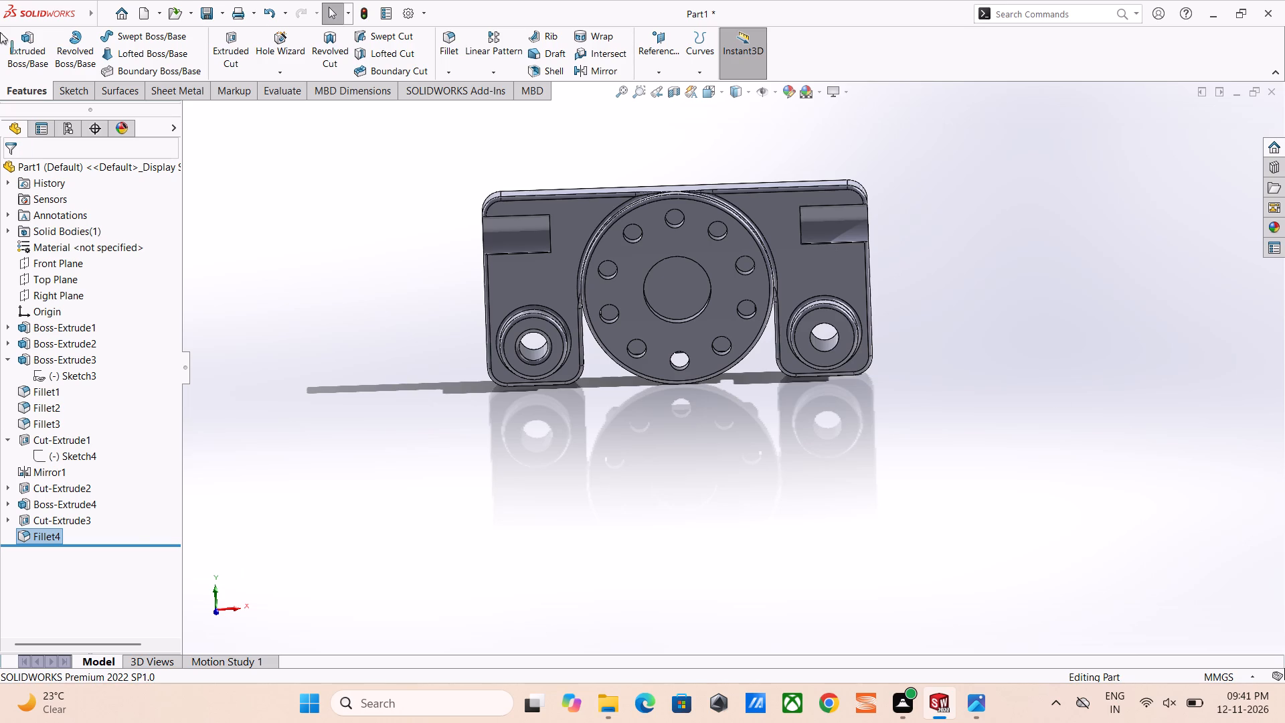
scroll(815, 287, down, 3)
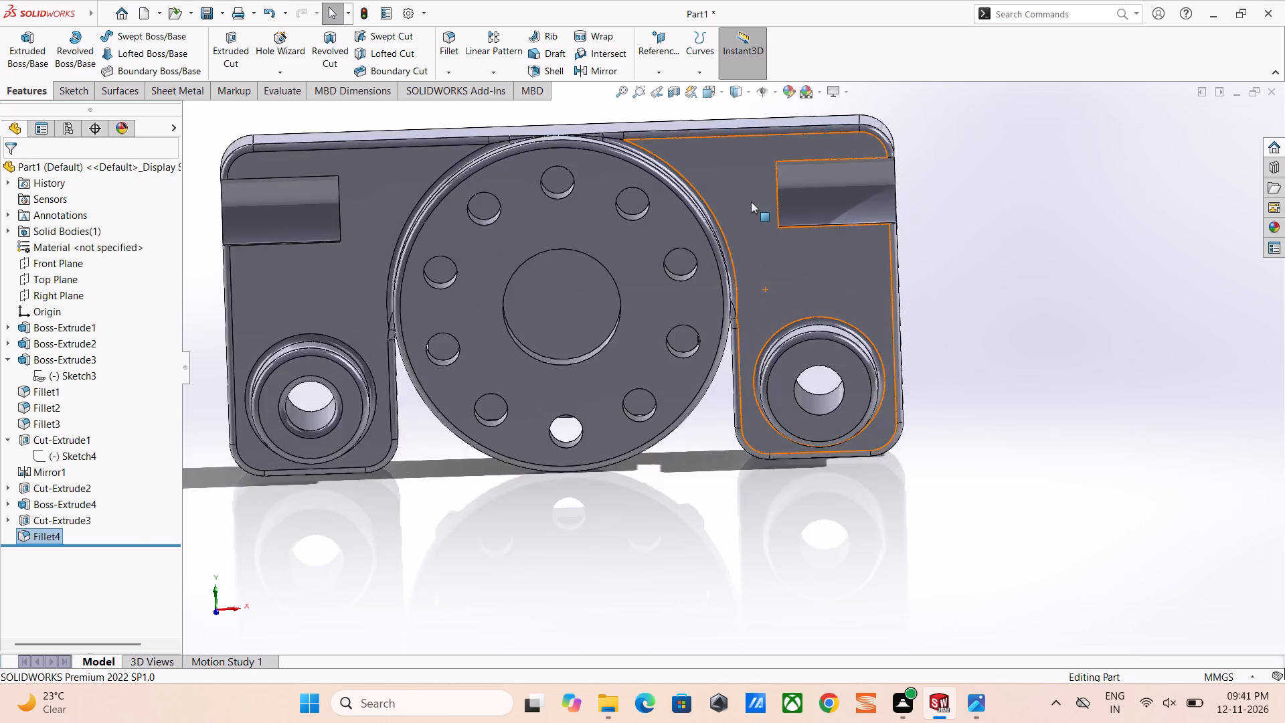
scroll(751, 202, down, 2)
scroll(713, 188, up, 1)
middle_drag(713, 188, 638, 287)
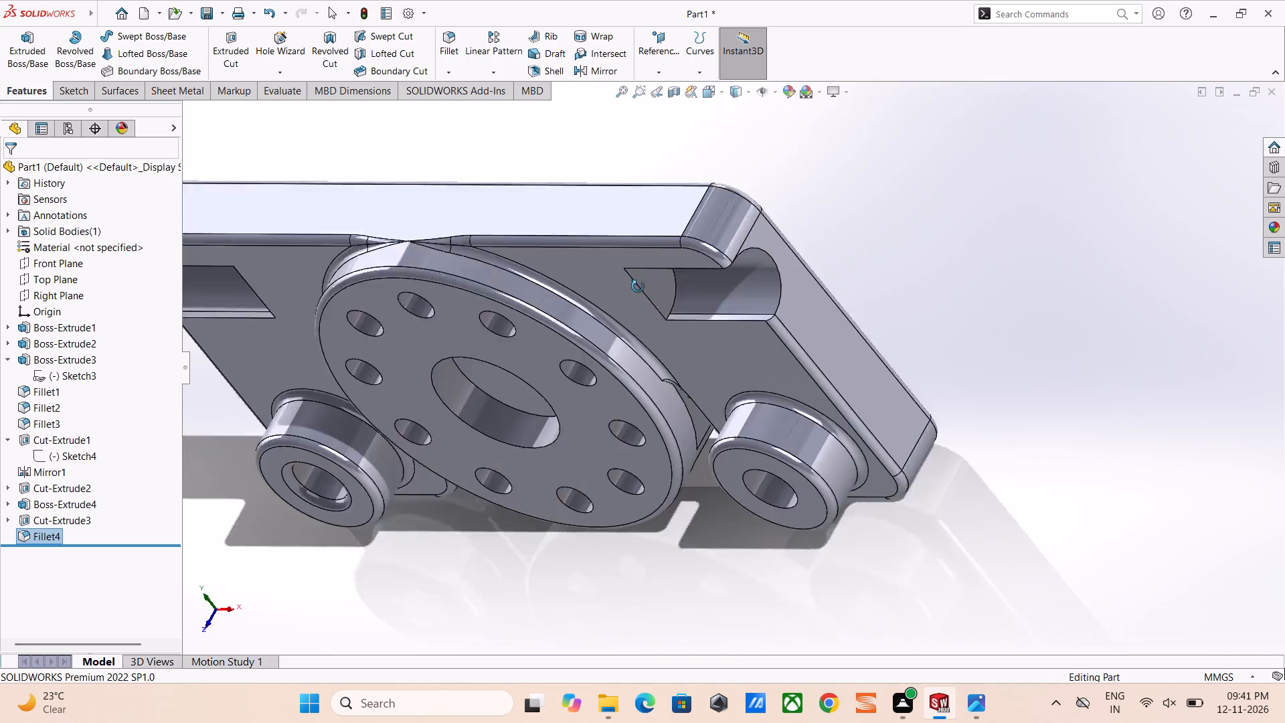
middle_drag(638, 287, 1028, 173)
scroll(582, 411, up, 1)
middle_drag(582, 410, 823, 464)
scroll(485, 401, up, 3)
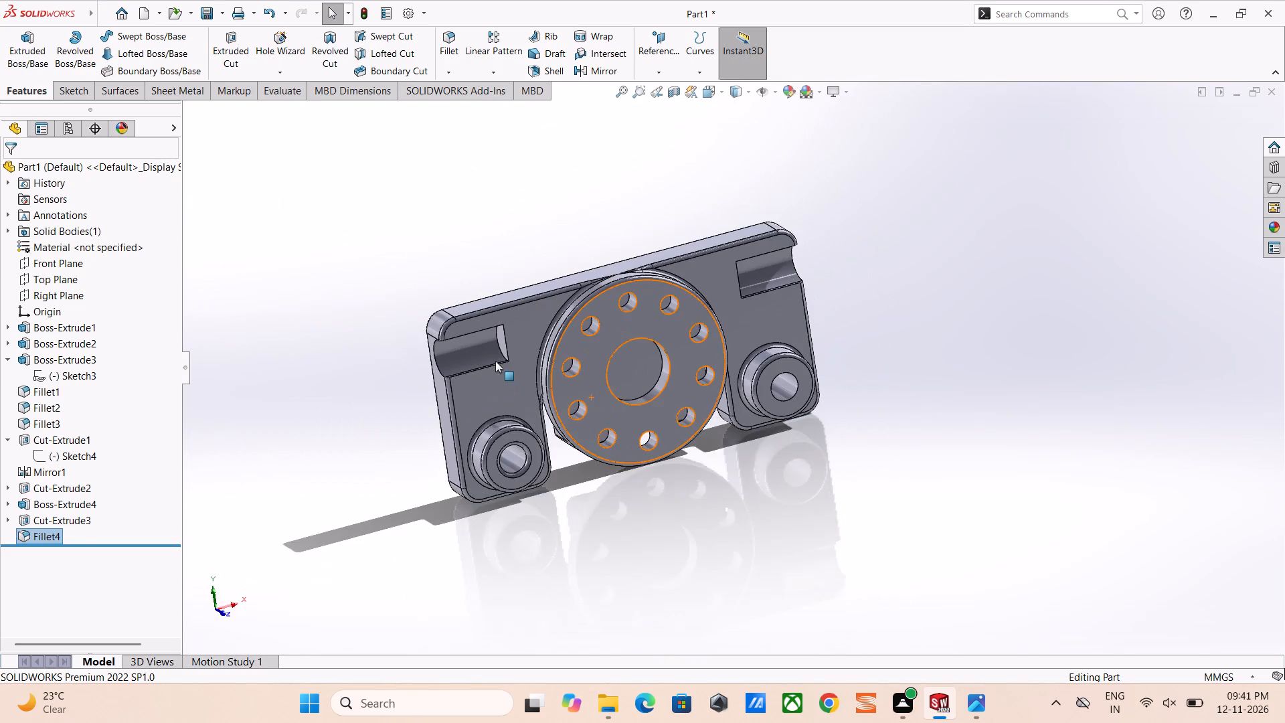
scroll(546, 361, down, 2)
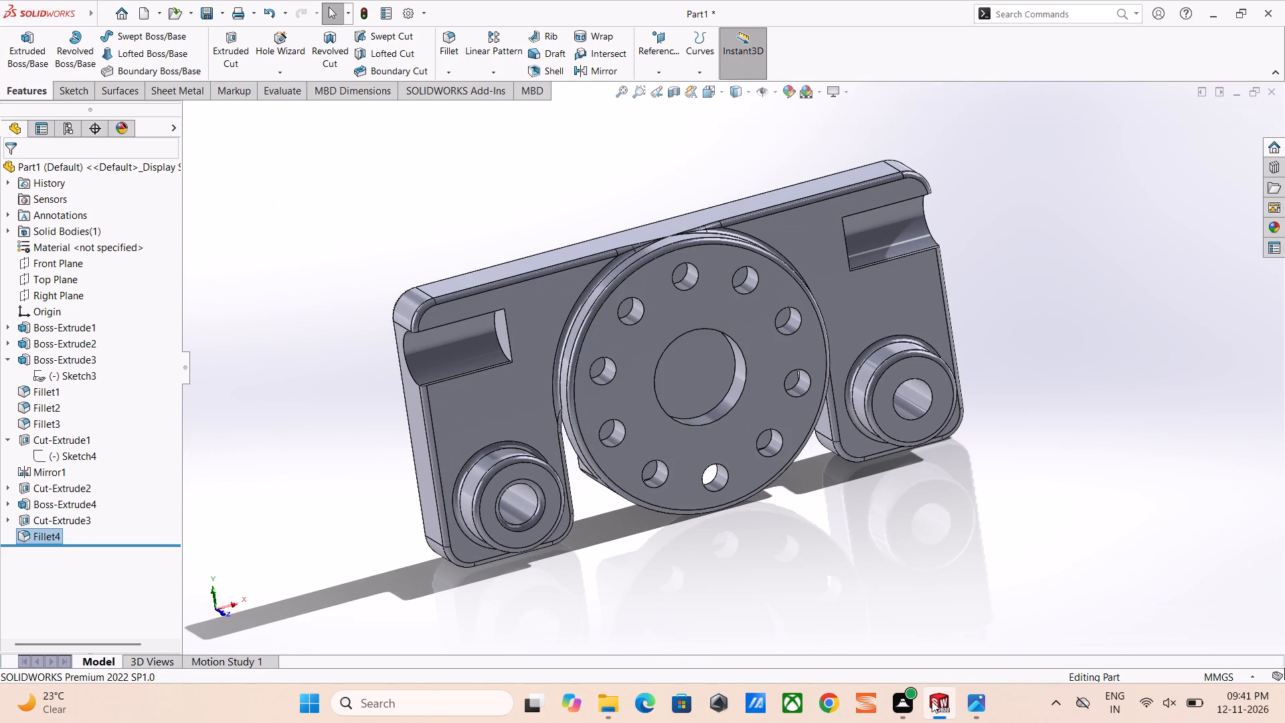
Save the part as "body 1" in the Desktop's fuji folder as a SOLIDWORKS part.
click(209, 11)
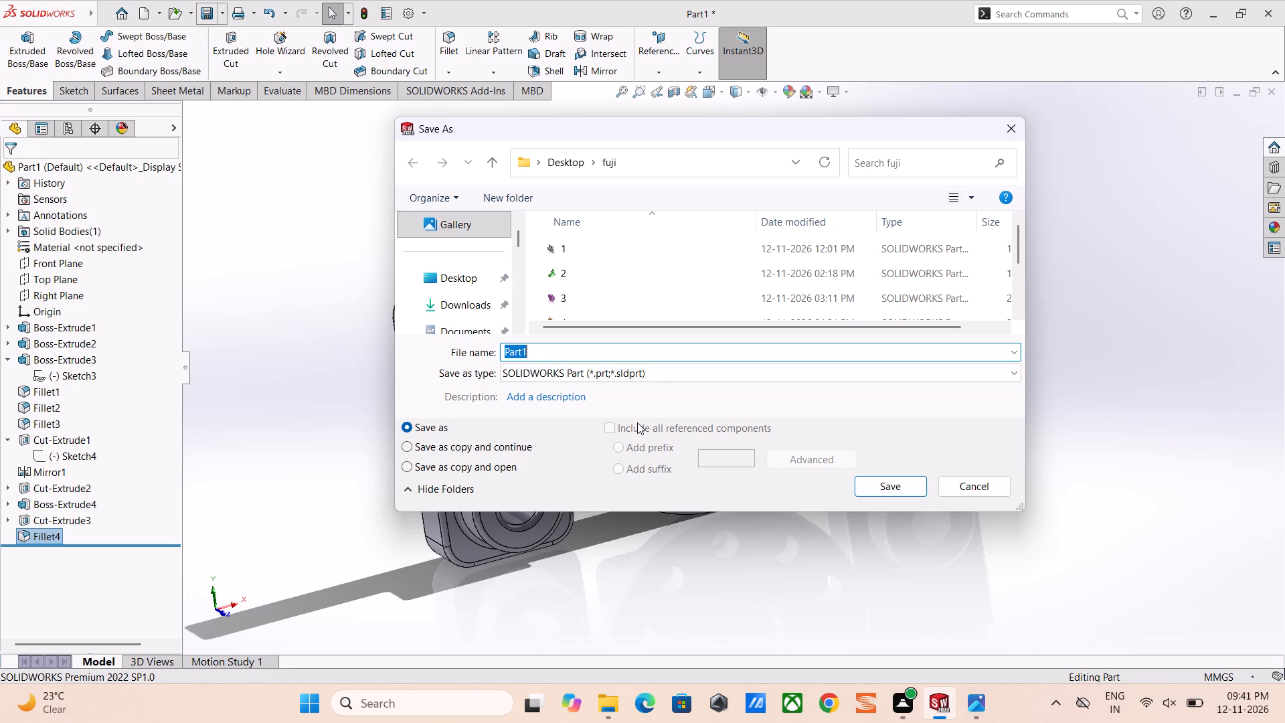
key(b)
text(ody 1)
click(893, 489)
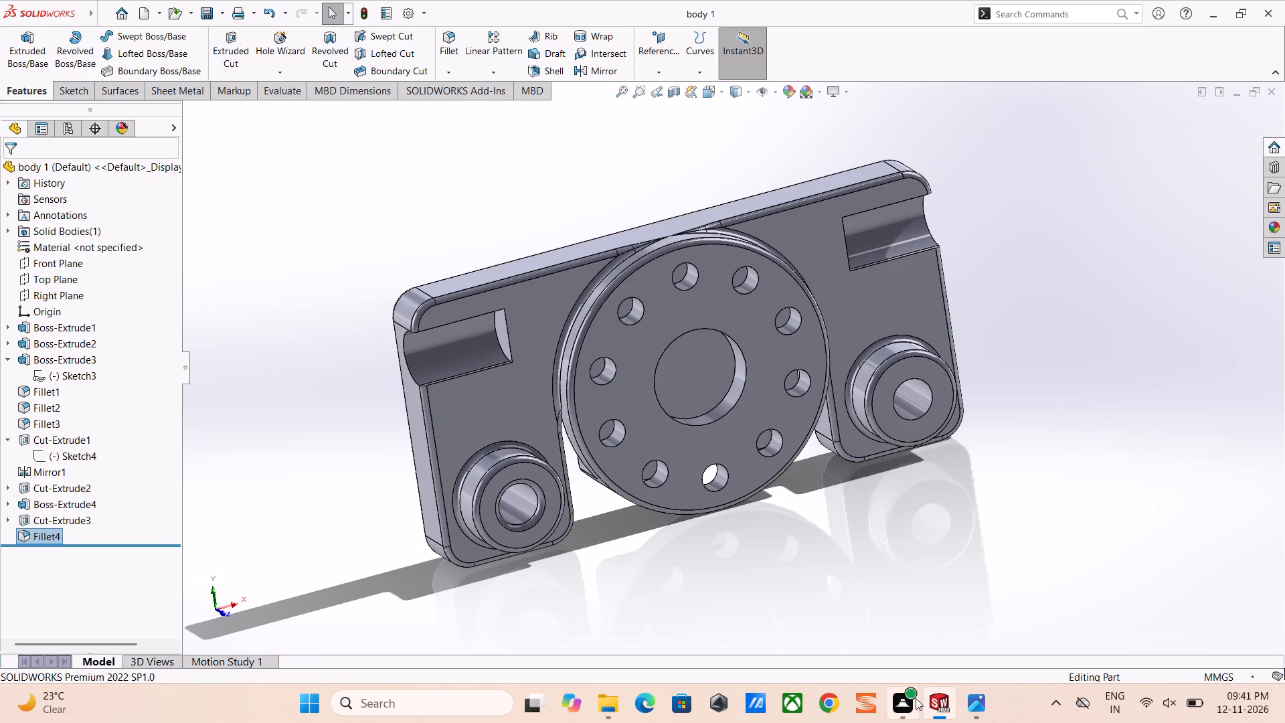